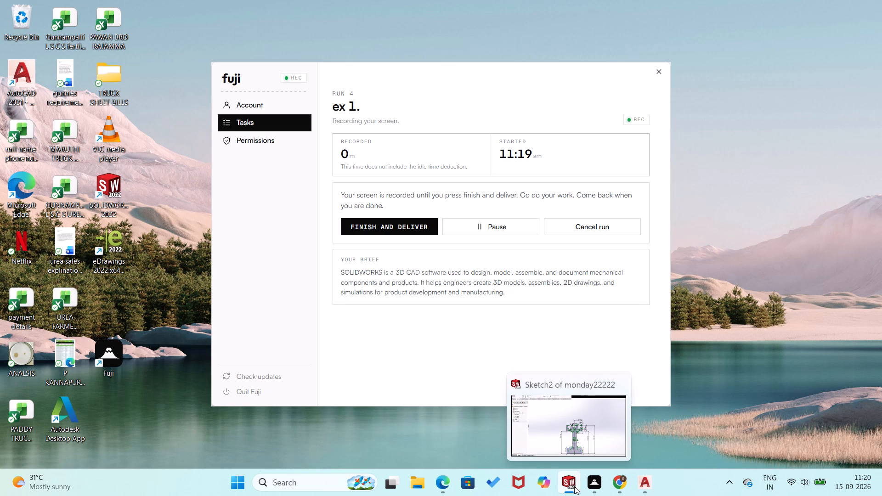
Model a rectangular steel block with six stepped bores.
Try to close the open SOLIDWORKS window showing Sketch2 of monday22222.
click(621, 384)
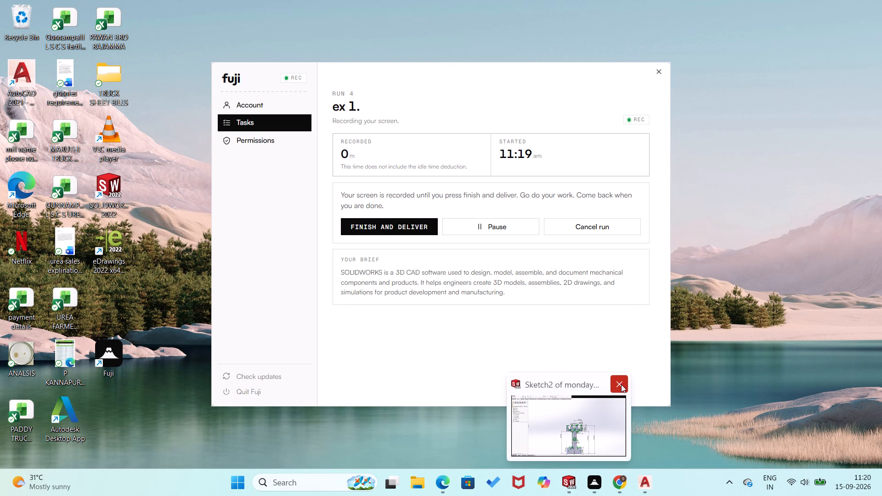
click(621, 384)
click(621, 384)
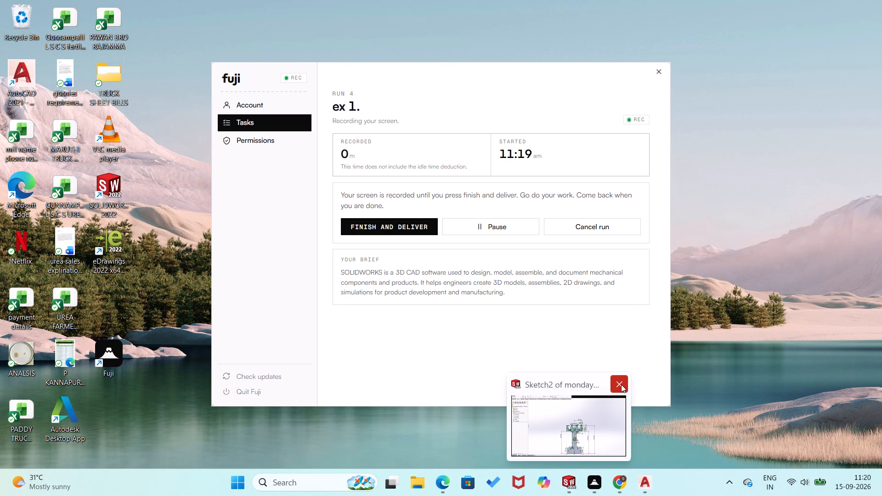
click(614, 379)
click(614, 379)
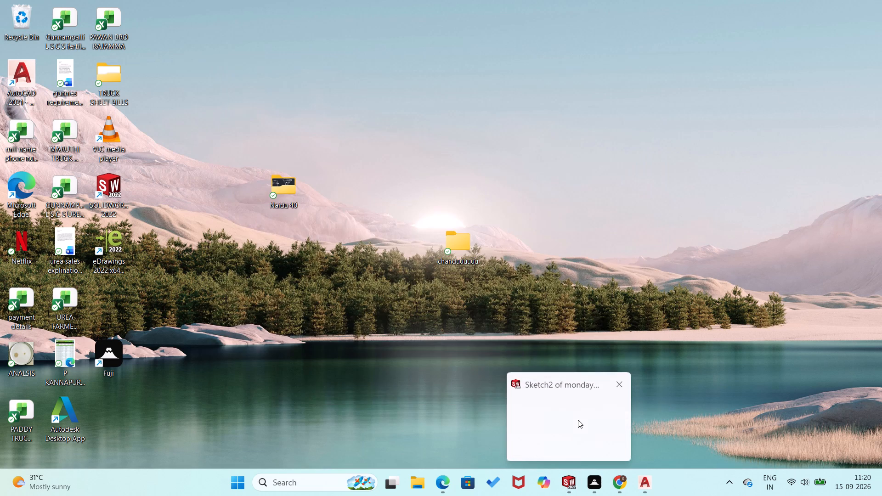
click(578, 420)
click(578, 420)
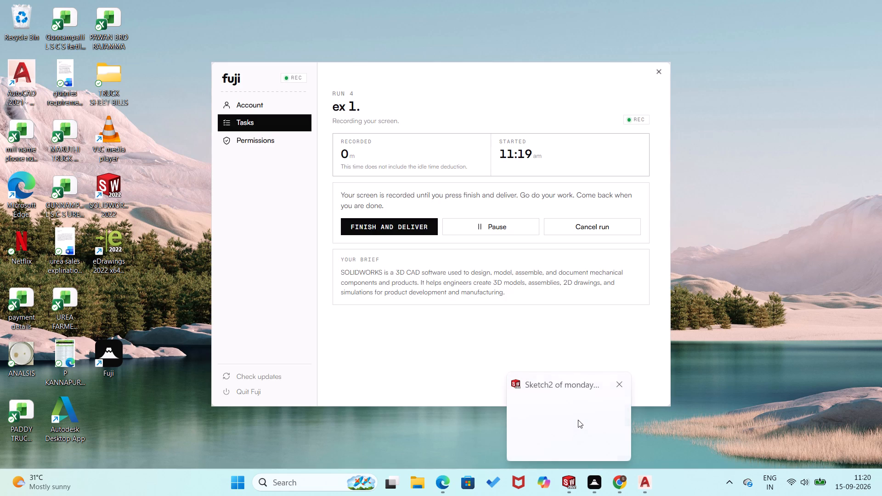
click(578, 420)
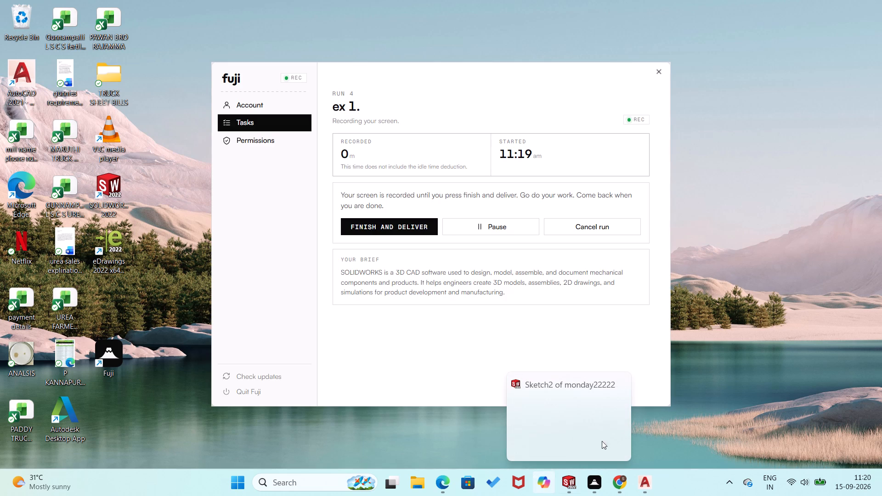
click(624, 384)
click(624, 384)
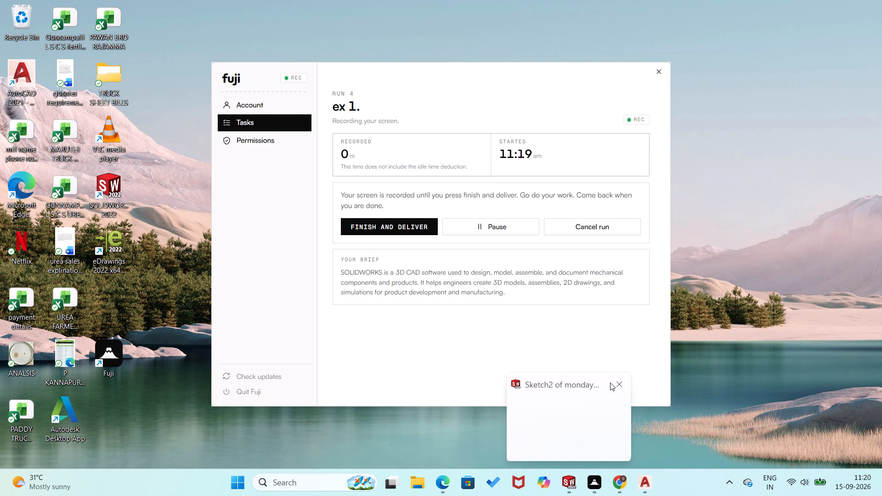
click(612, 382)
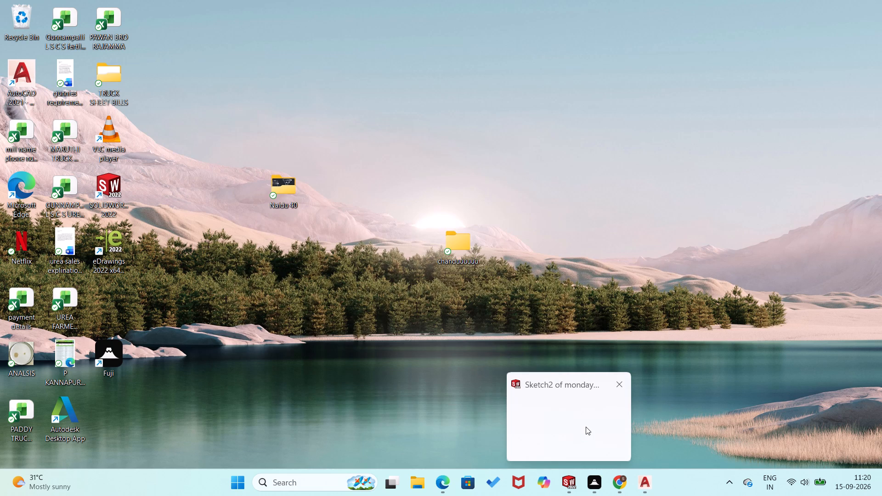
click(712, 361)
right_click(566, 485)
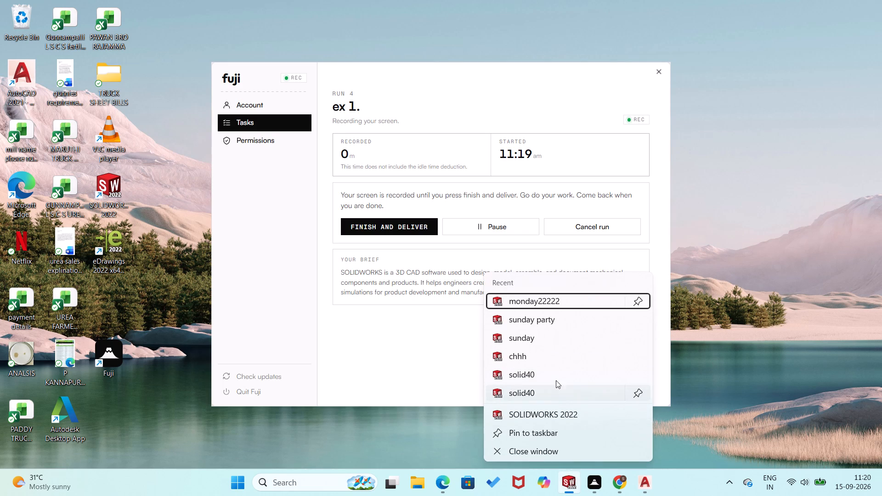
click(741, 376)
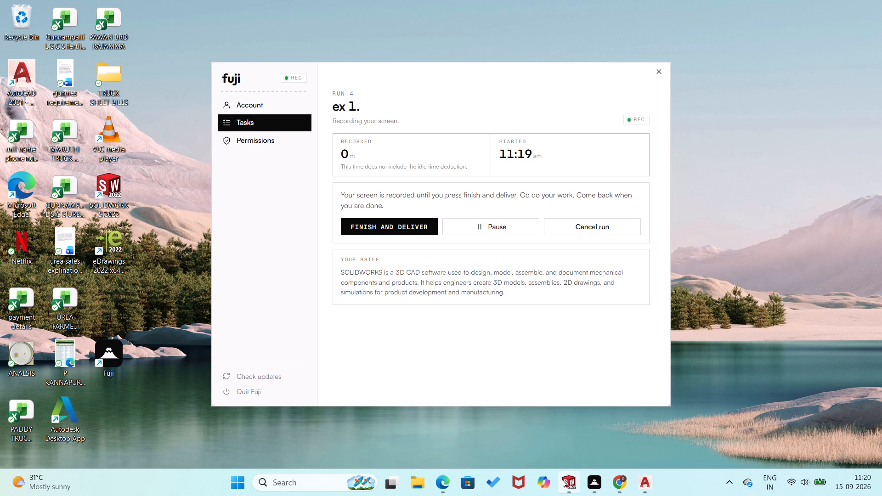
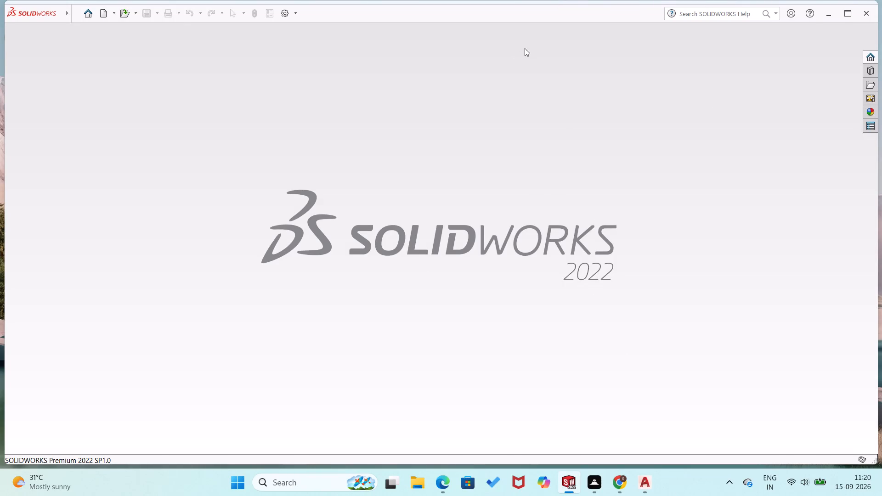
Maximize the empty SOLIDWORKS window so that it fills the screen.
double_click(550, 15)
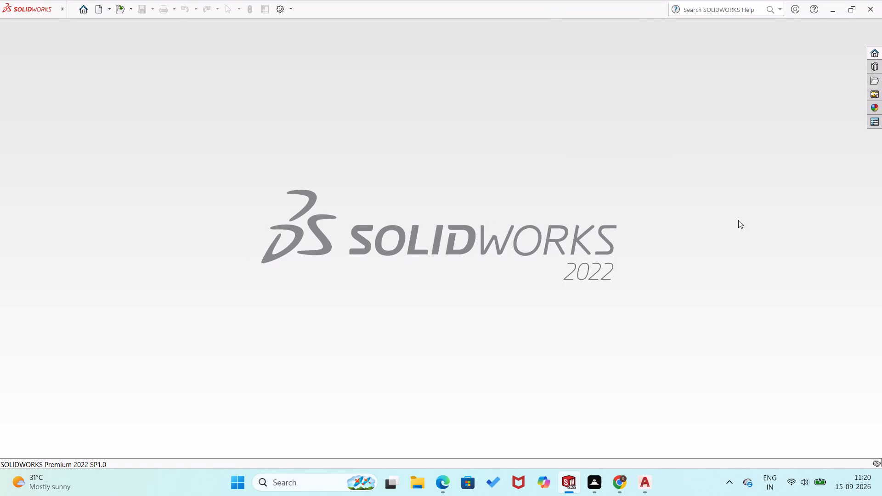
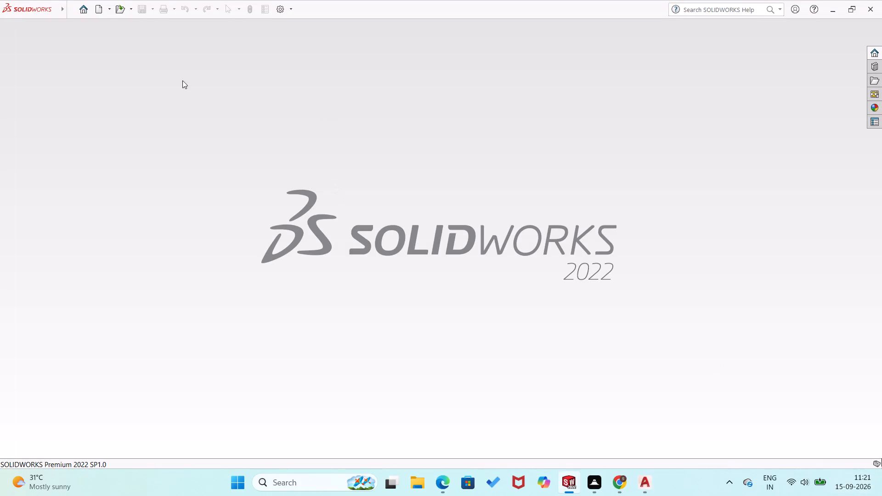
Create a new, empty part document from the welcome window.
click(79, 4)
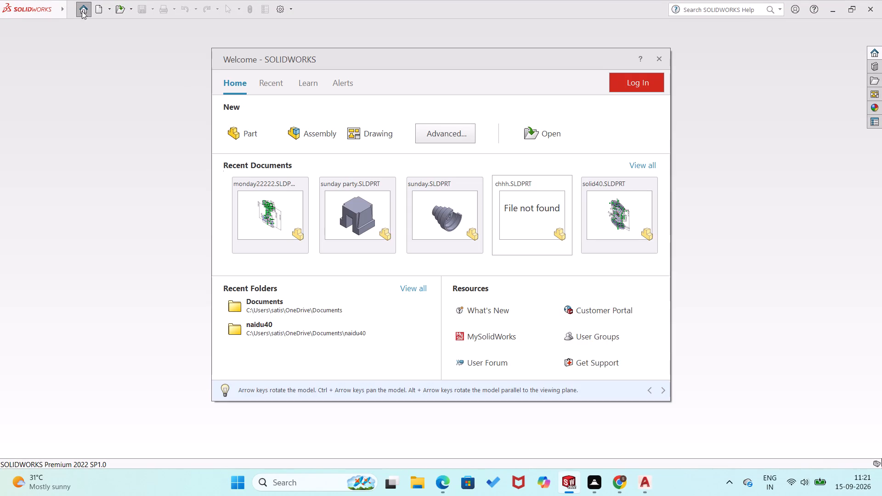
click(256, 135)
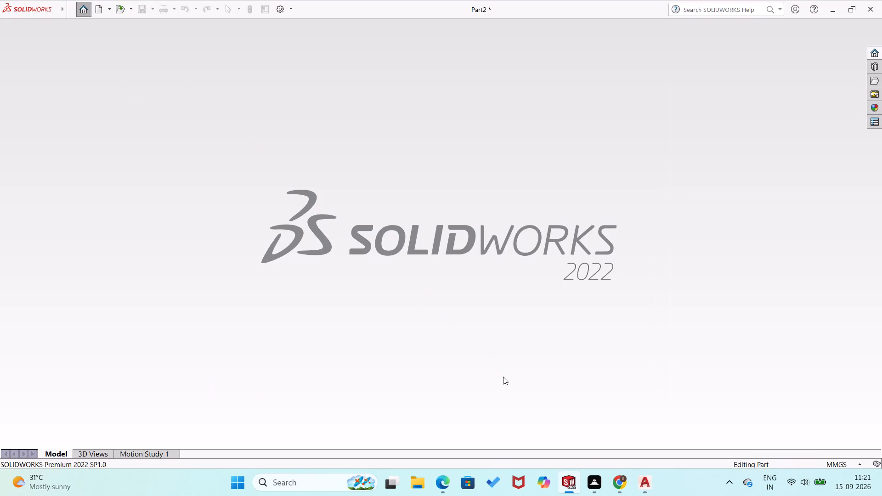
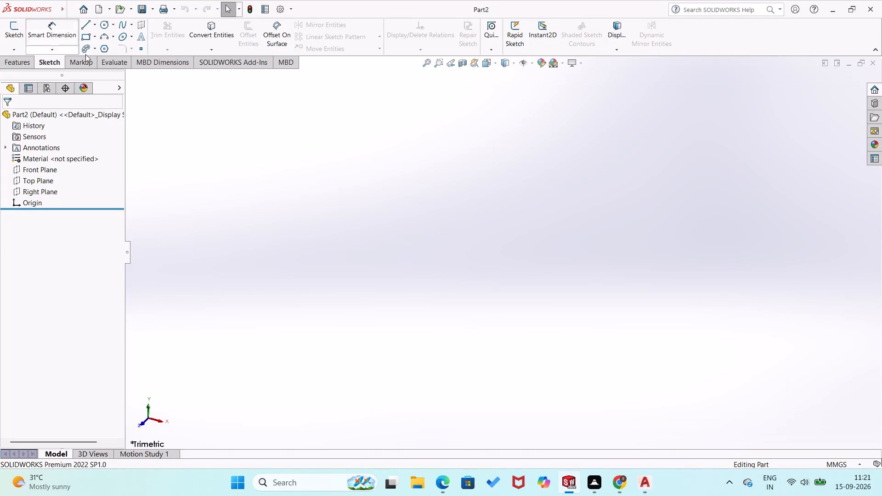
Open a new sketch on the Top Plane.
click(45, 171)
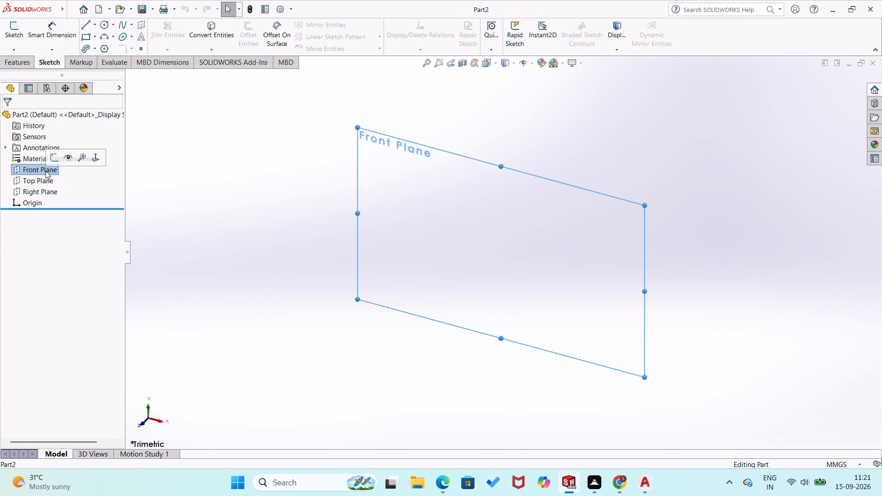
click(30, 180)
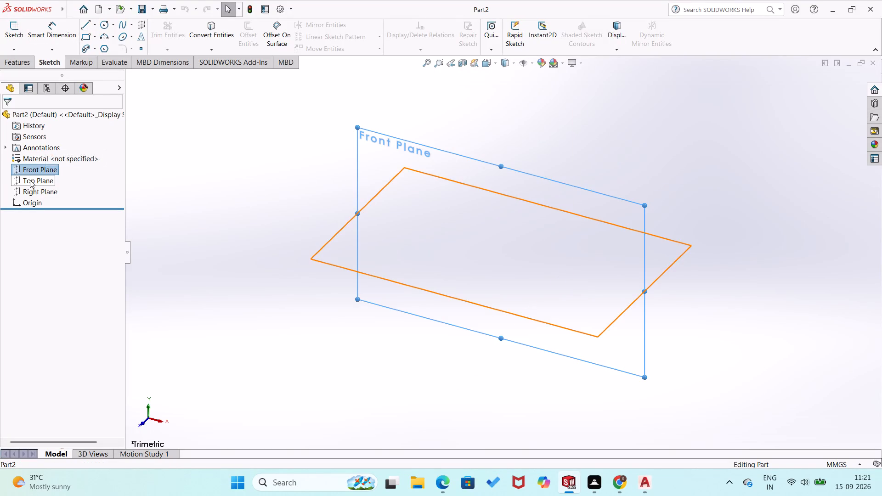
click(38, 165)
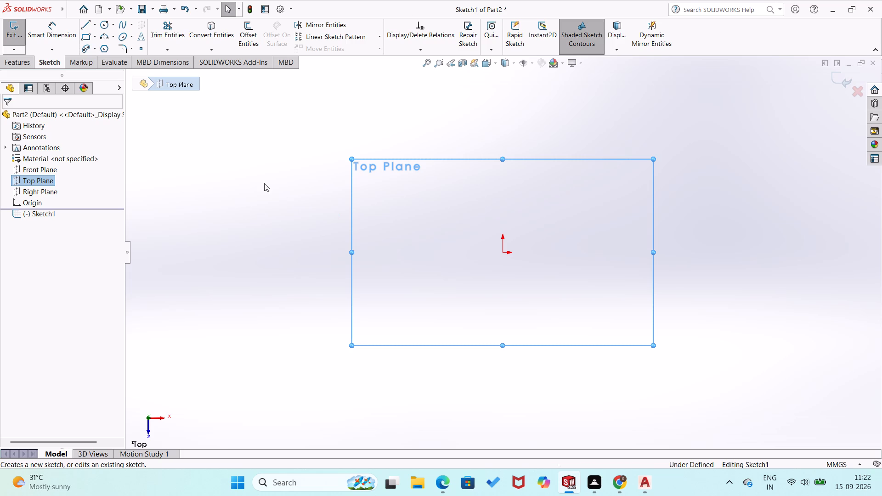
Draw a closed rectangle of lines with its lower-left corner at the origin, about 186 mm wide and 129 mm high.
click(86, 25)
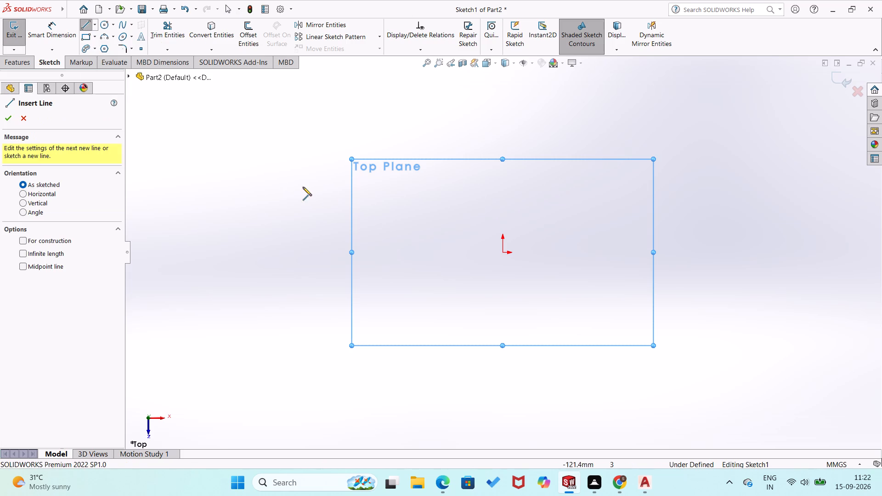
click(503, 253)
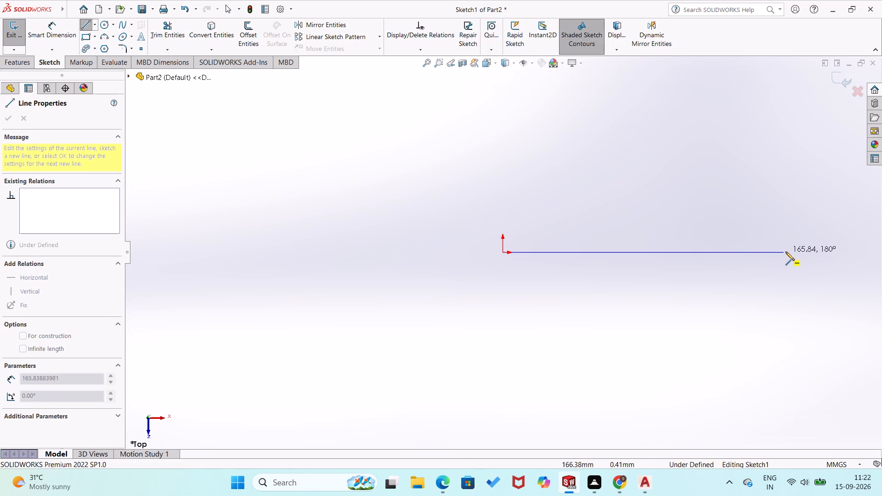
click(817, 252)
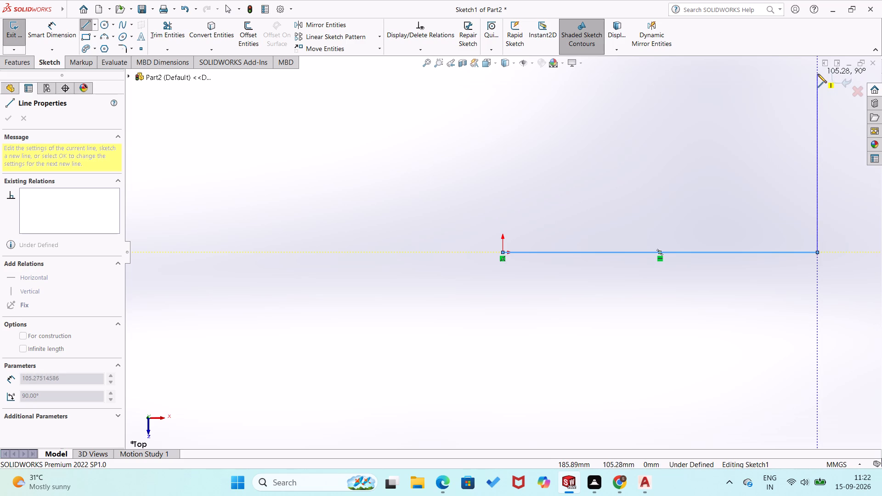
scroll(818, 73, up, 2)
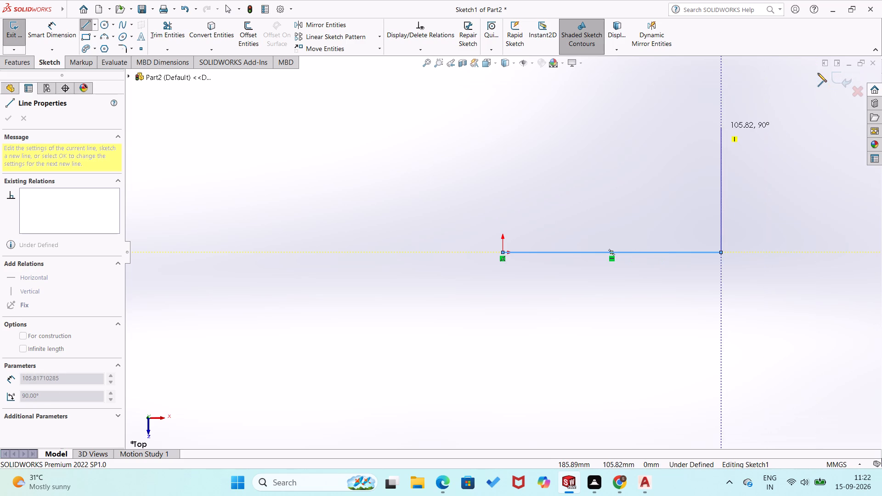
click(721, 101)
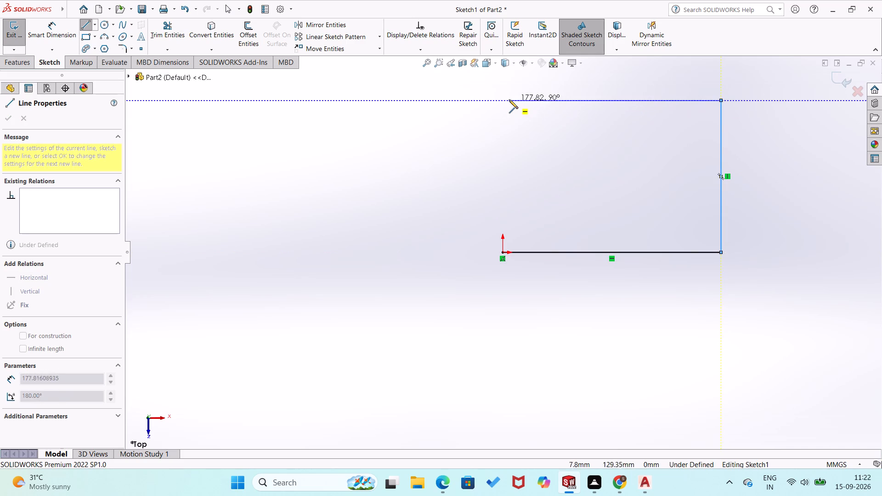
click(501, 100)
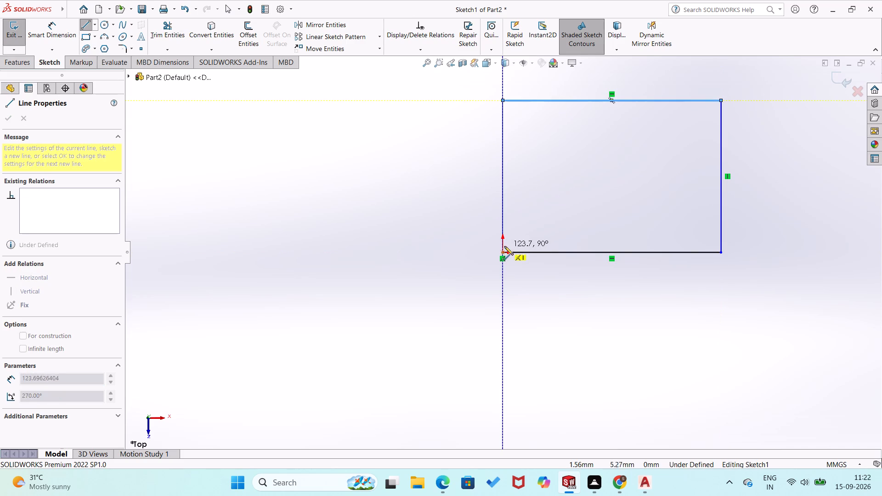
click(502, 251)
right_click(477, 242)
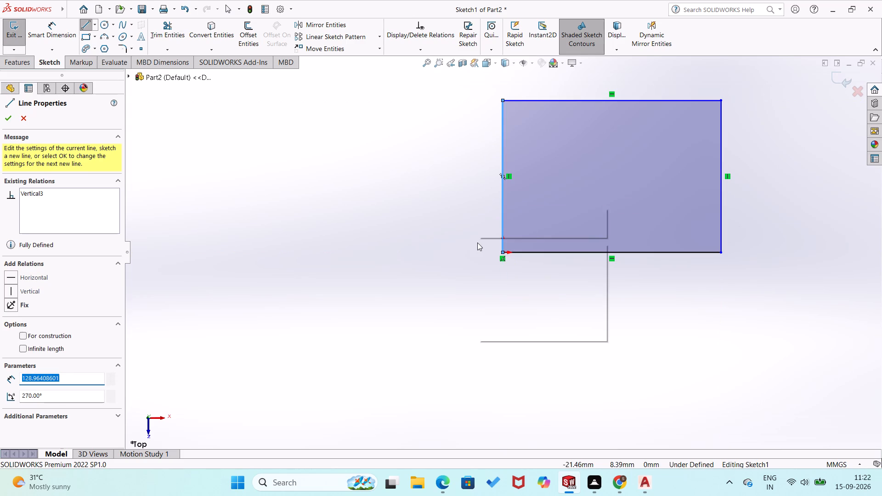
click(487, 252)
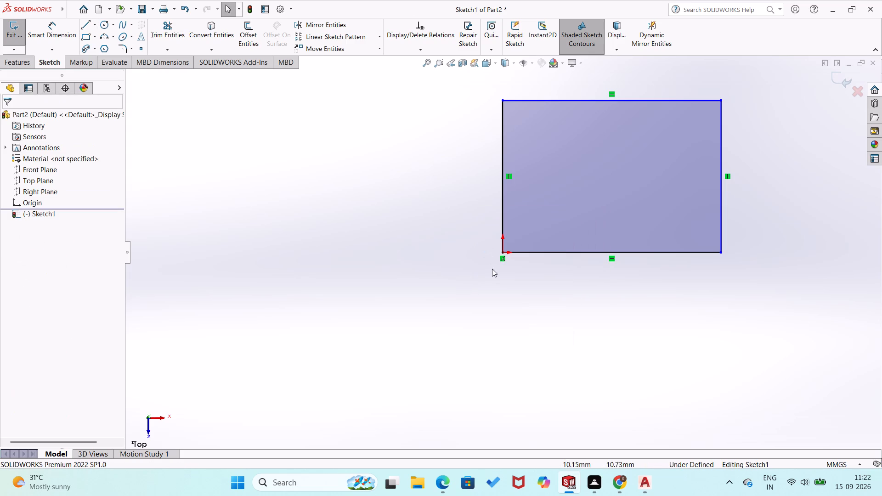
Dimension the rectangle to 175 mm wide along its lower edge and 120 mm high along its right edge.
right_drag(421, 276, 430, 55)
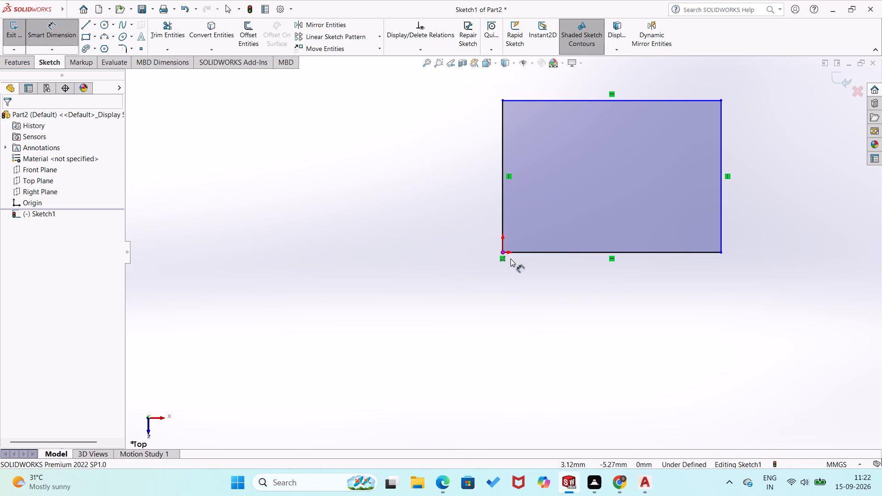
click(540, 250)
click(560, 284)
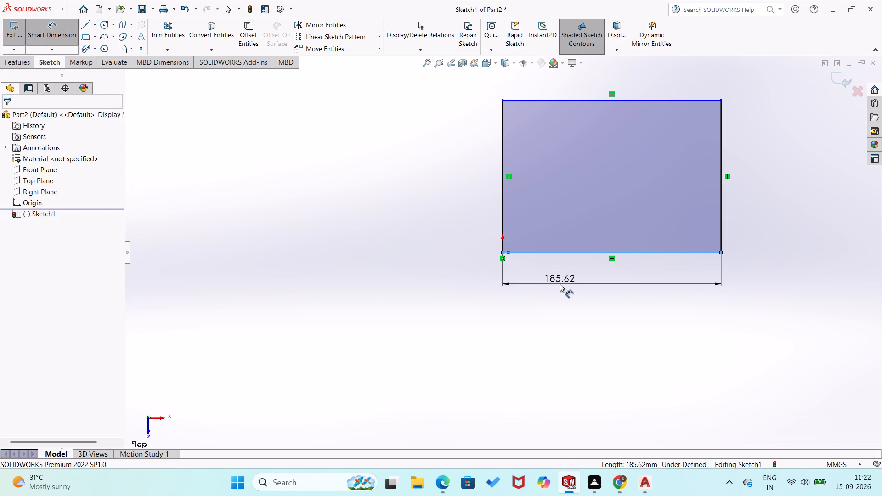
text(178)
key(BackSpace)
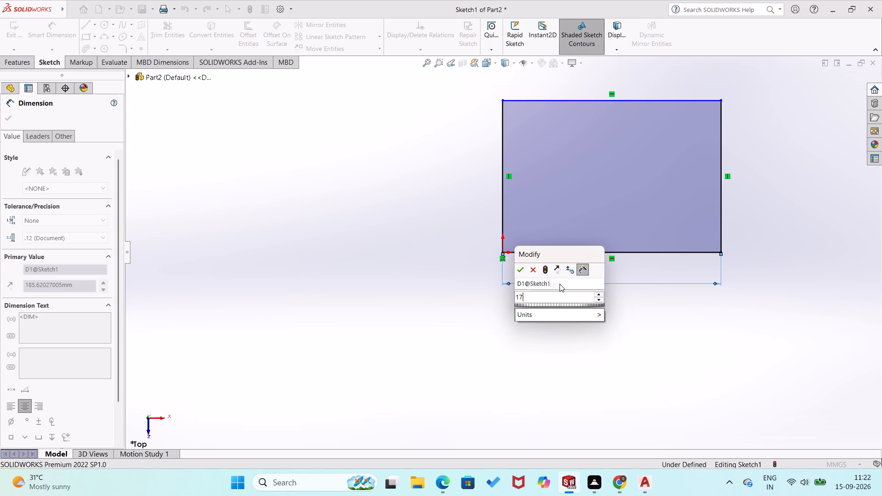
key(8)
key(BackSpace)
key(5)
key(Return)
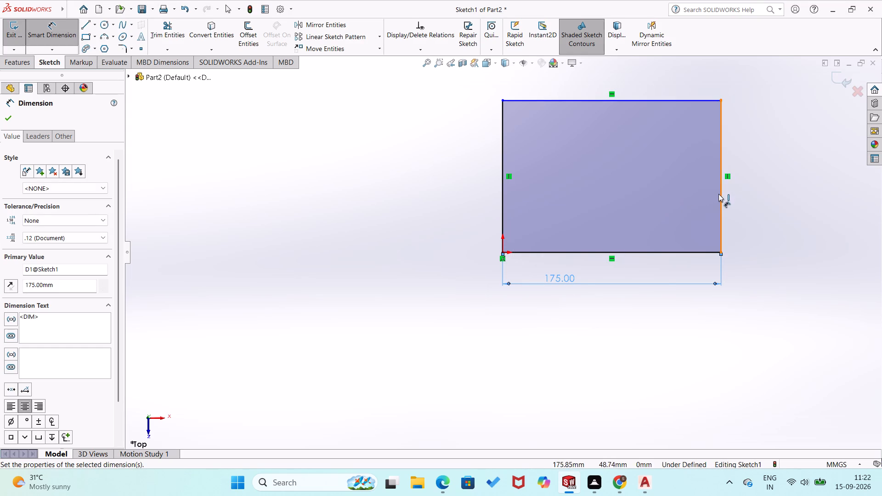
click(720, 197)
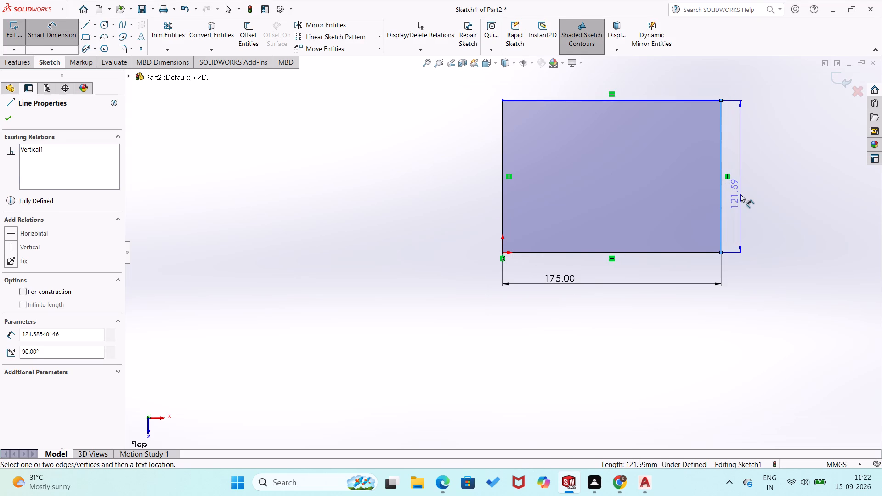
click(740, 194)
text(120)
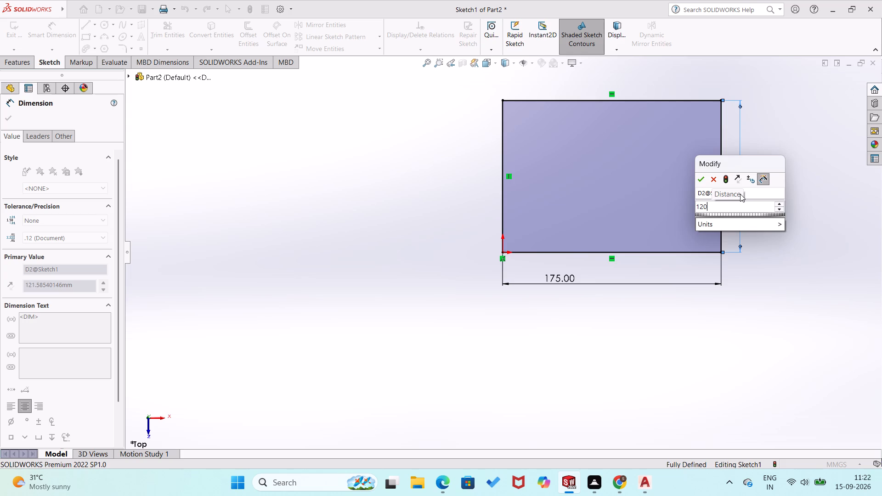
key(Return)
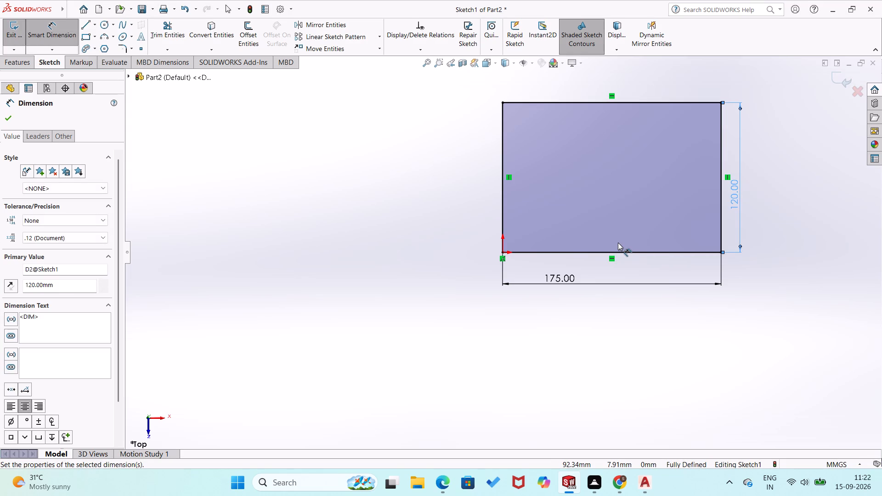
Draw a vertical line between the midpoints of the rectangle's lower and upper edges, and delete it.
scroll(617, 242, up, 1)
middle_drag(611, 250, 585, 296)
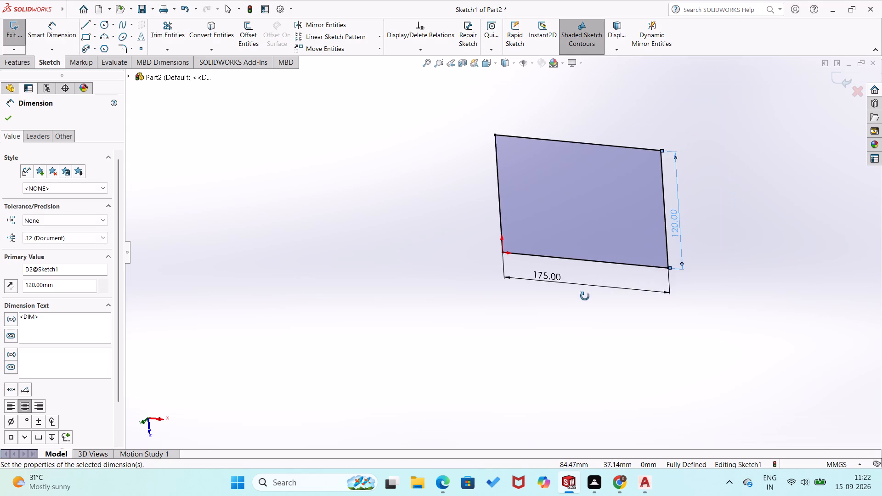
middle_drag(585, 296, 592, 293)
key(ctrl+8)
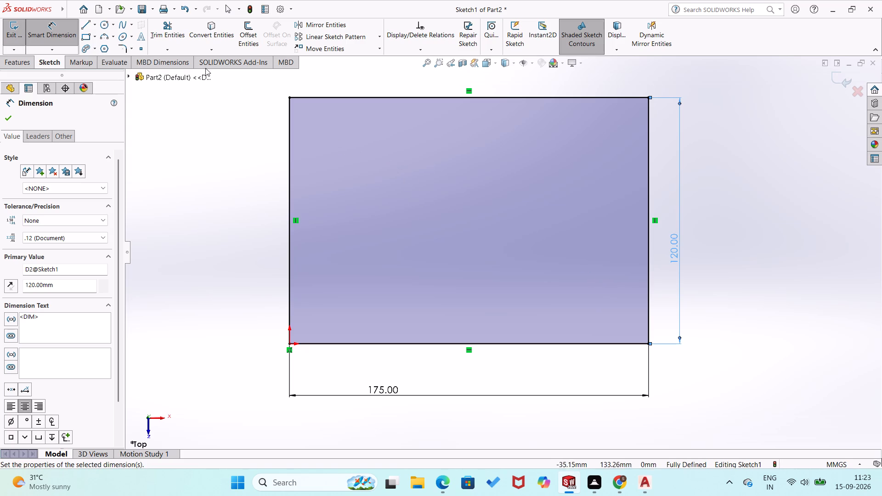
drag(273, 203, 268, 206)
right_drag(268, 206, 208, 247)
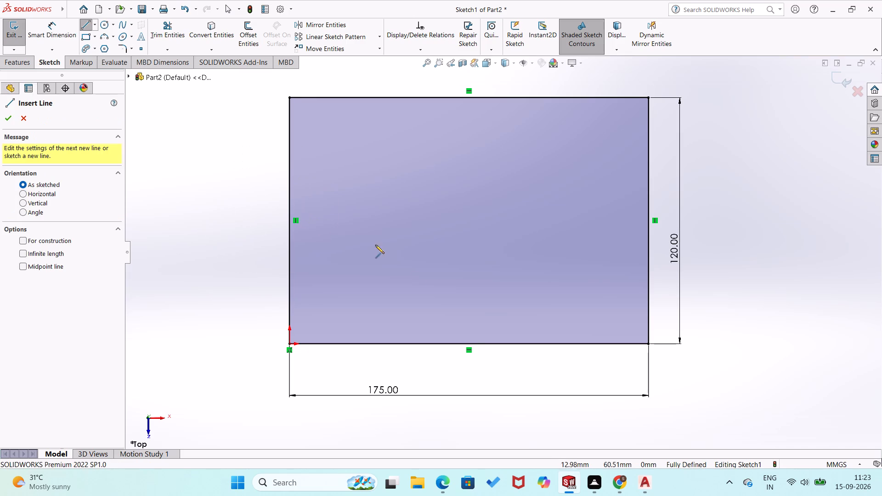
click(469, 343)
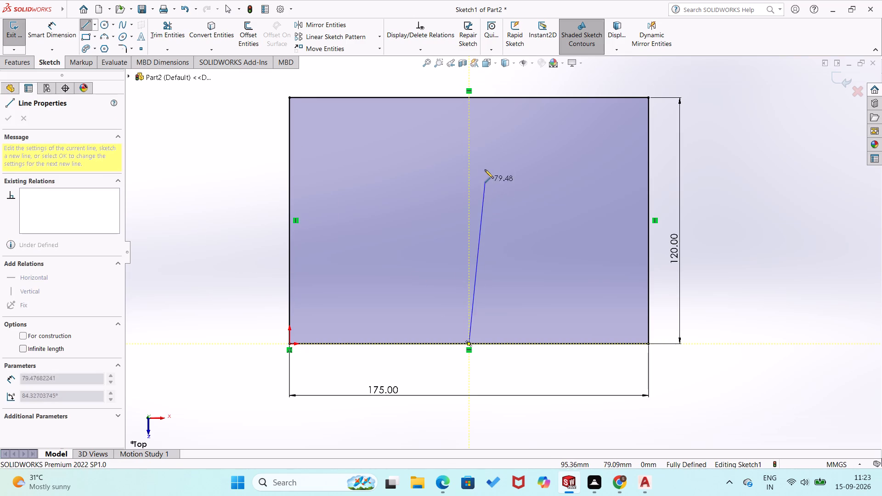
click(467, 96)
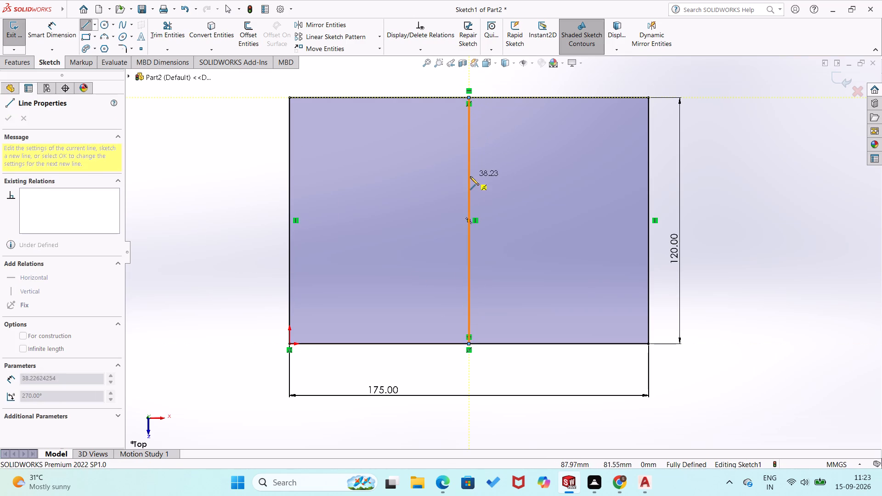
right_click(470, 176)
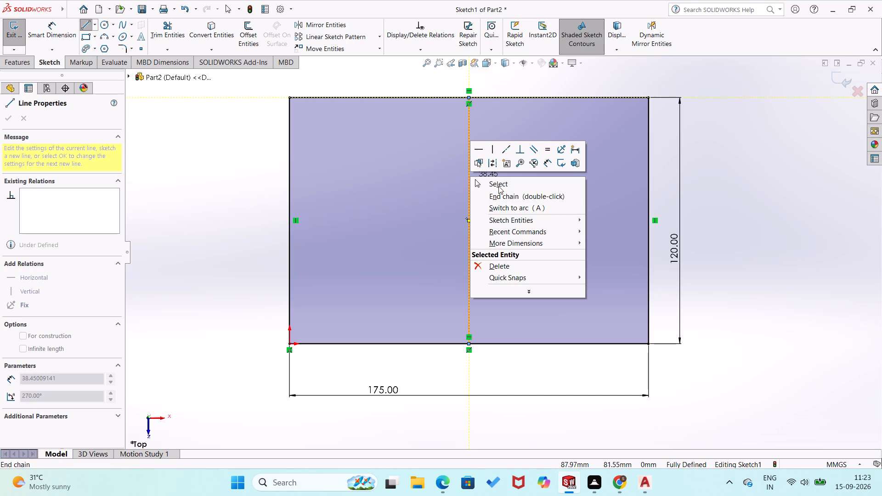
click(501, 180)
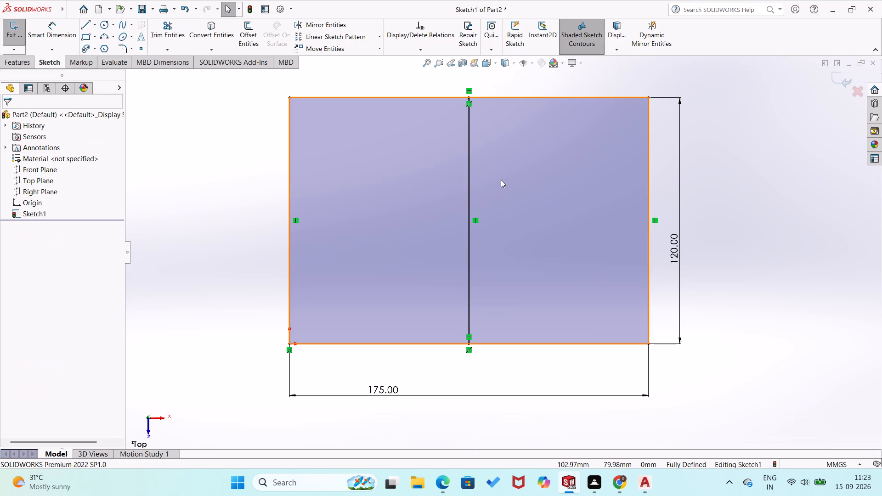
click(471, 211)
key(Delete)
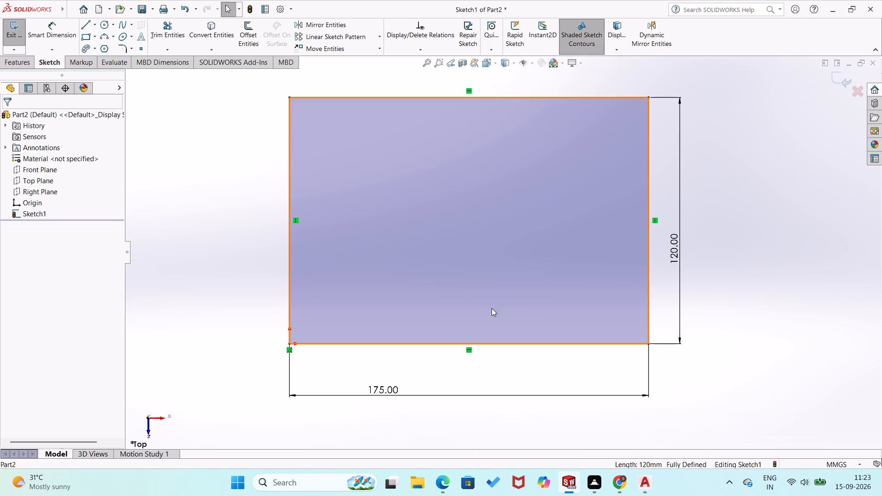
Draw a vertical line about 39 mm long upward from the midpoint of the rectangle's lower edge.
right_drag(469, 275, 370, 325)
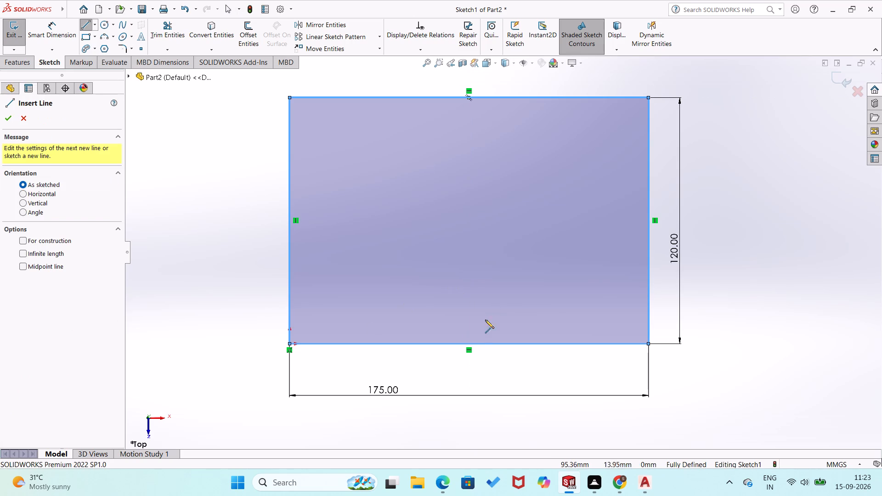
click(467, 344)
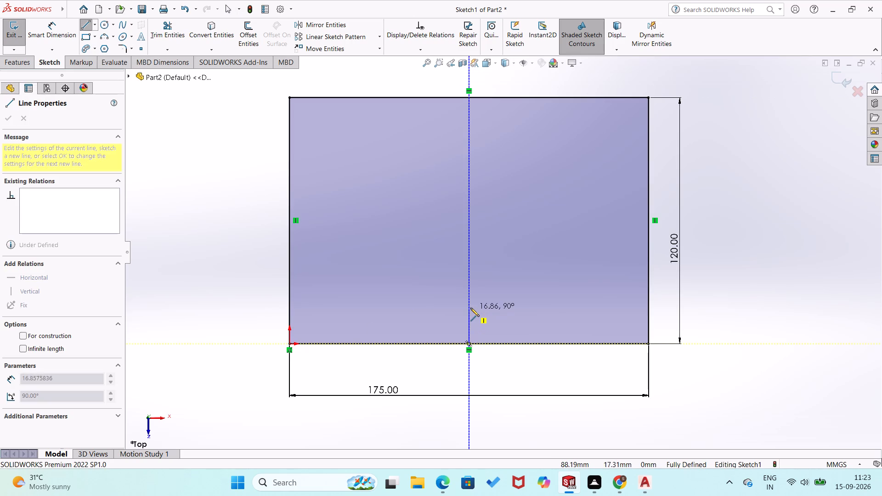
text(32.5)
key(Return)
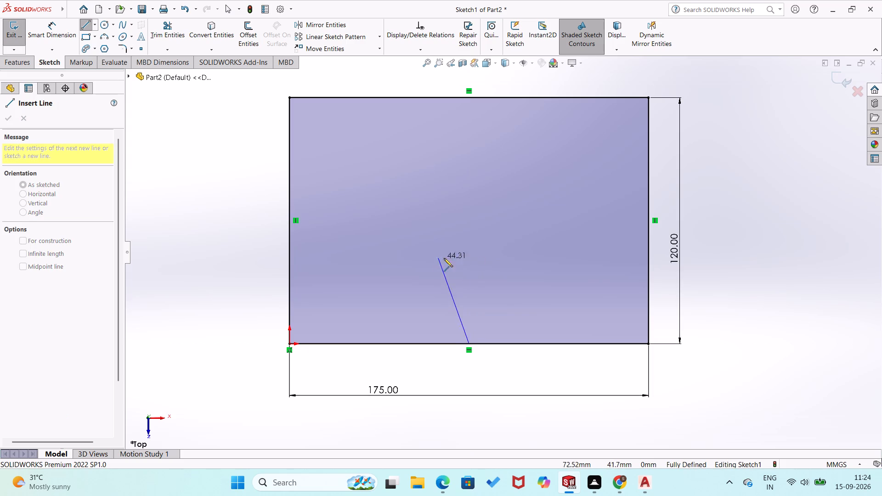
click(471, 263)
right_click(471, 263)
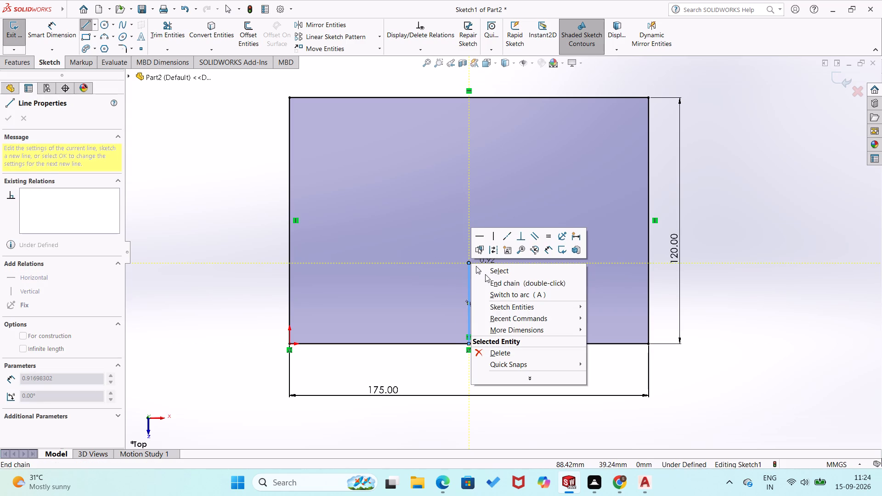
click(485, 274)
Dimension the short vertical line at the rectangle's middle to a length of 32.5 mm.
right_drag(172, 170, 193, 53)
click(467, 310)
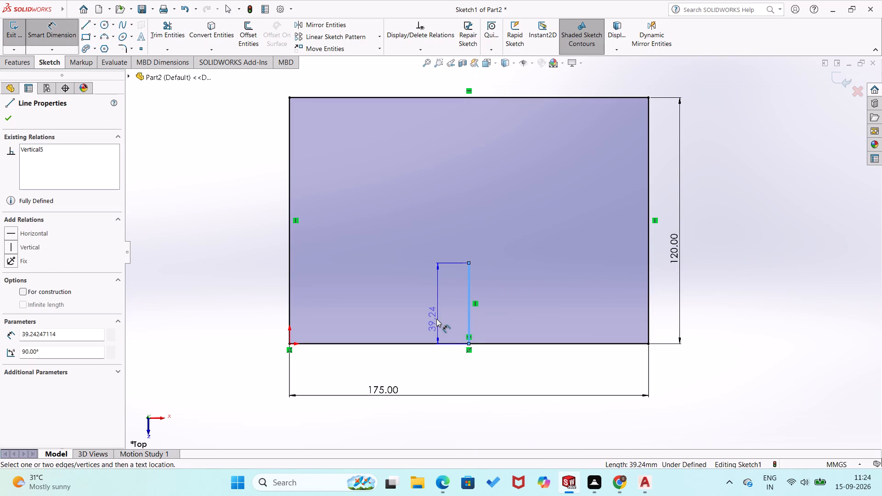
click(436, 319)
text(32.5)
key(Return)
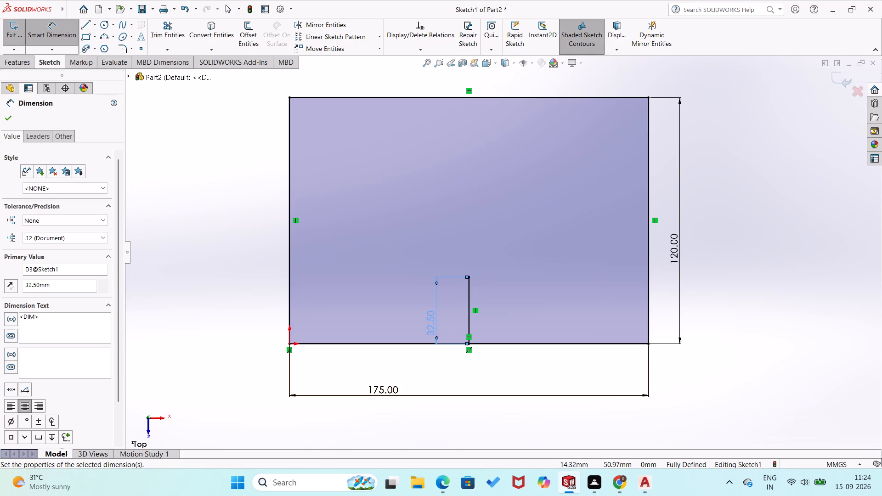
click(434, 363)
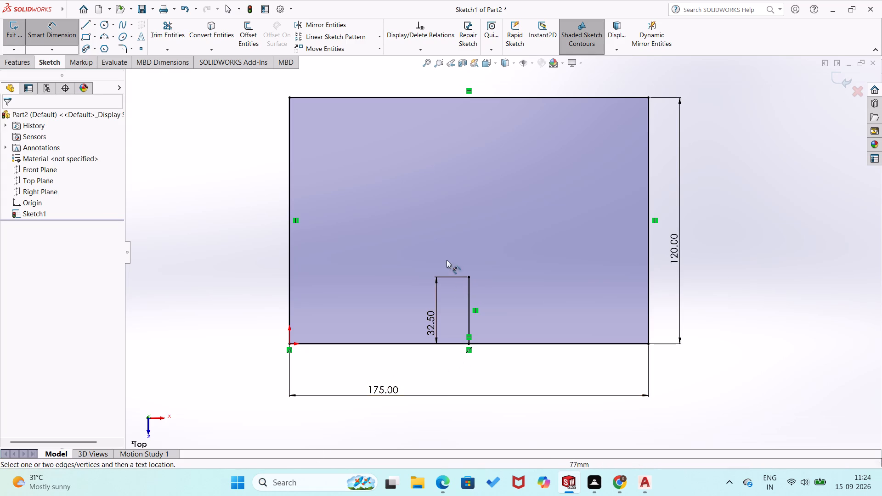
Draw a horizontal line about 44 mm long to the right from the top end of the short vertical line.
right_drag(448, 237, 363, 271)
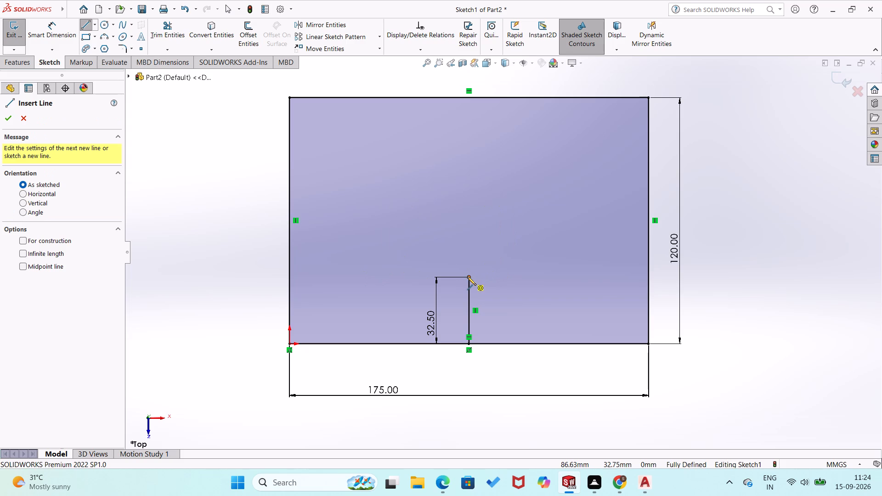
click(468, 276)
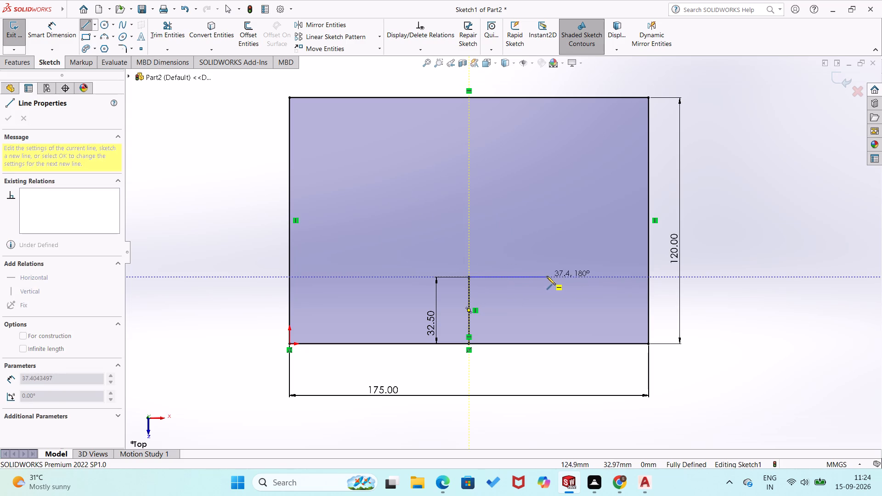
click(560, 275)
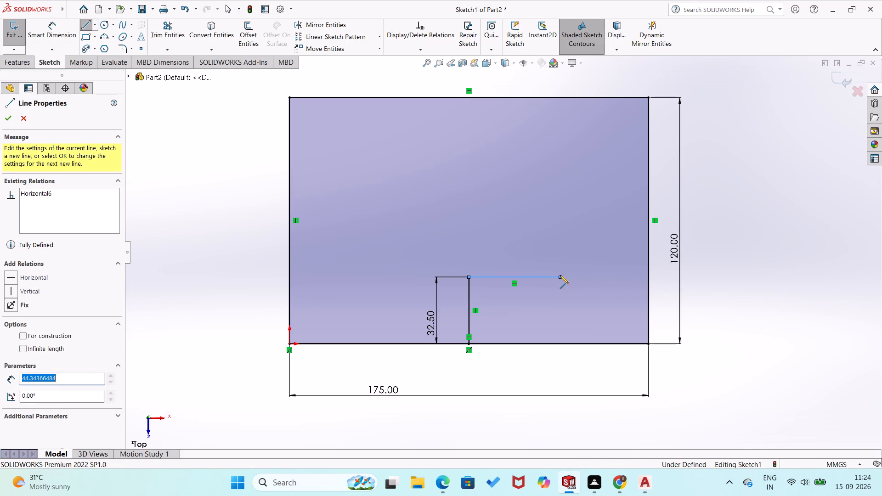
right_click(536, 284)
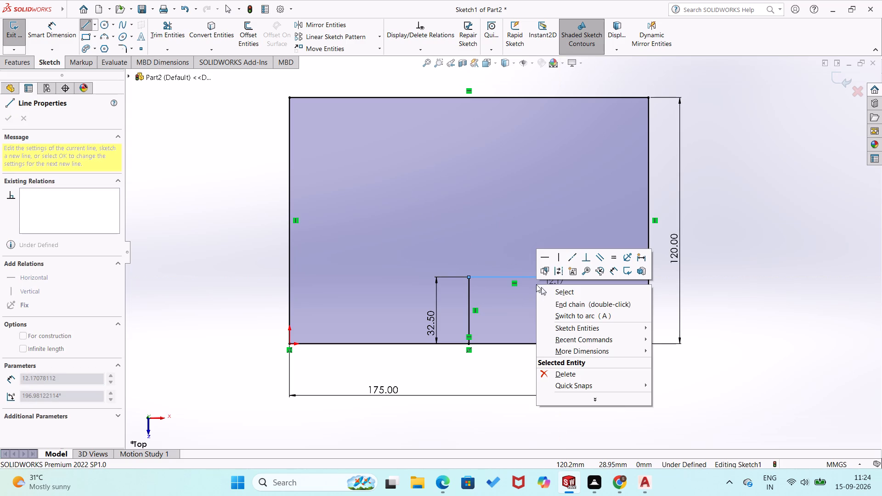
click(547, 289)
Draw a horizontal line about 39 mm long to the left from the top end of the short vertical line.
right_drag(327, 254, 191, 292)
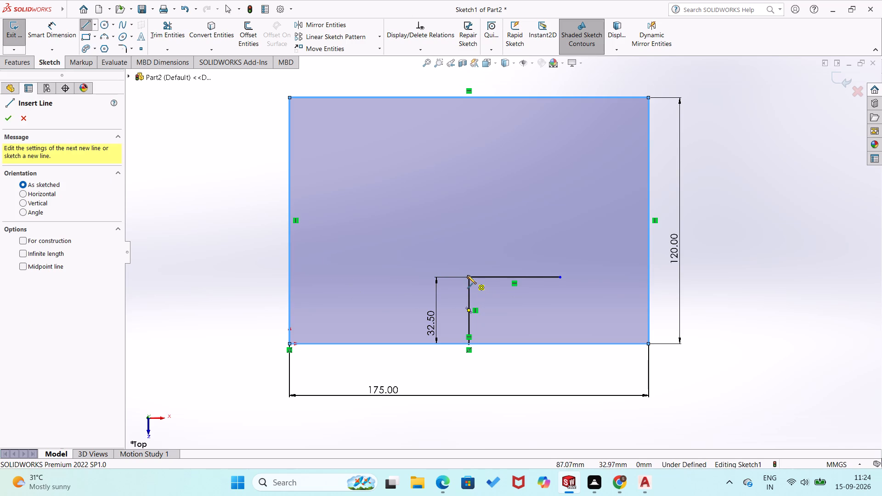
click(467, 275)
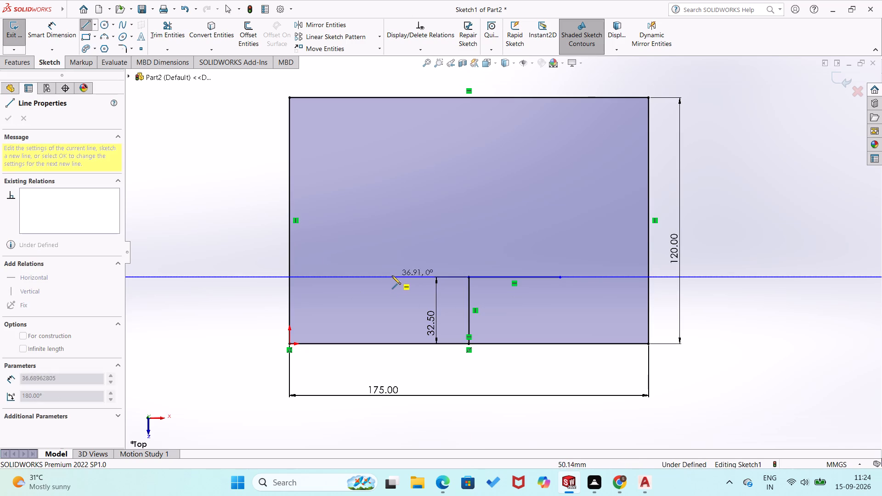
click(389, 276)
right_click(389, 276)
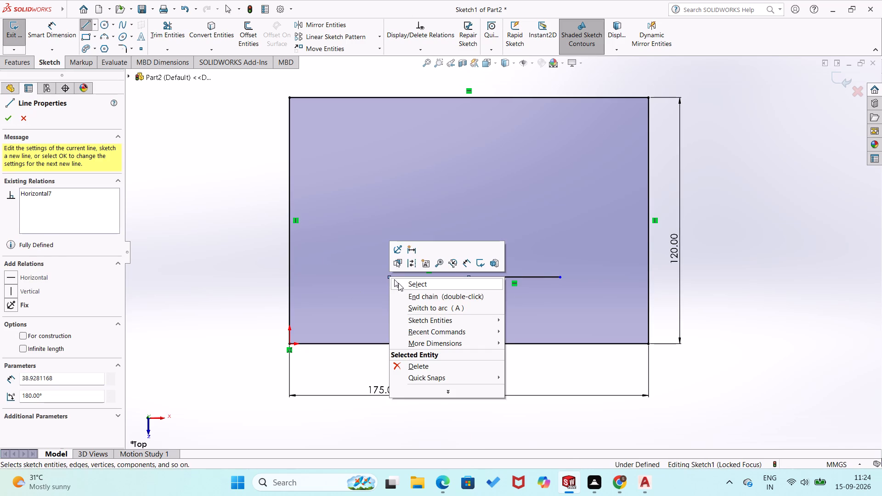
click(398, 283)
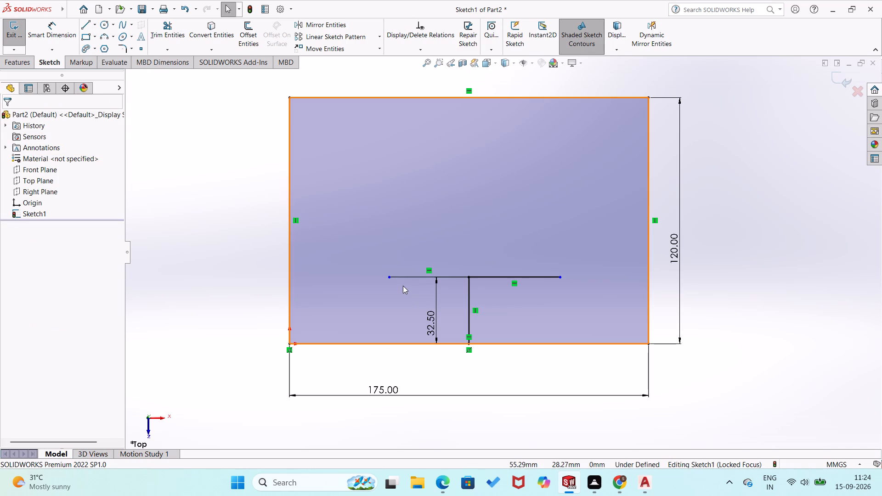
Dimension the horizontal line left of the short vertical line to a length of 55 mm.
right_drag(391, 263, 398, 204)
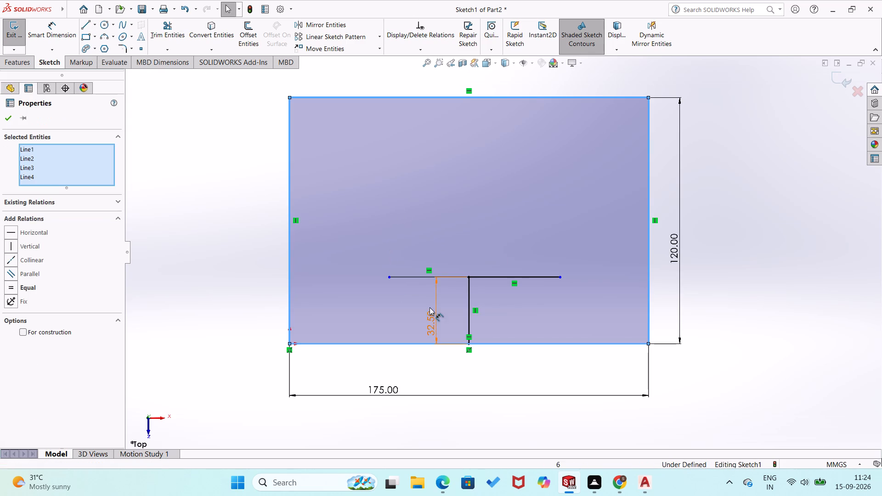
click(412, 273)
click(412, 277)
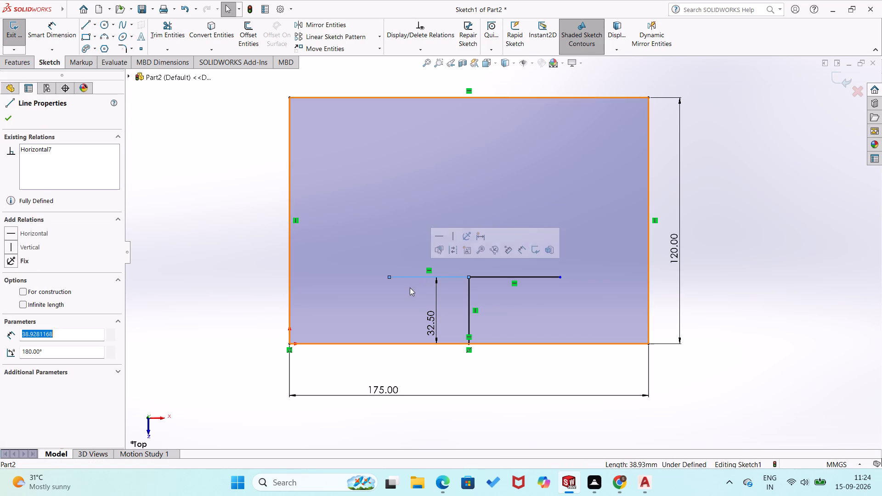
key(Escape)
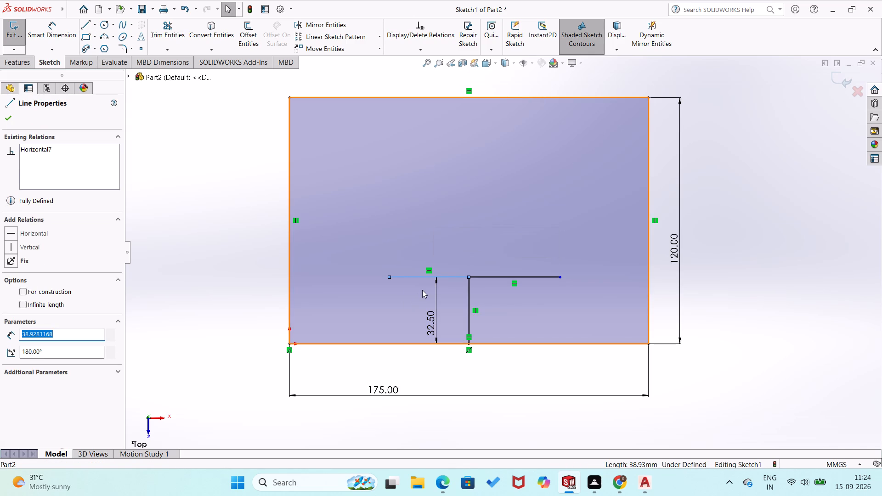
key(Escape)
right_drag(426, 279, 427, 207)
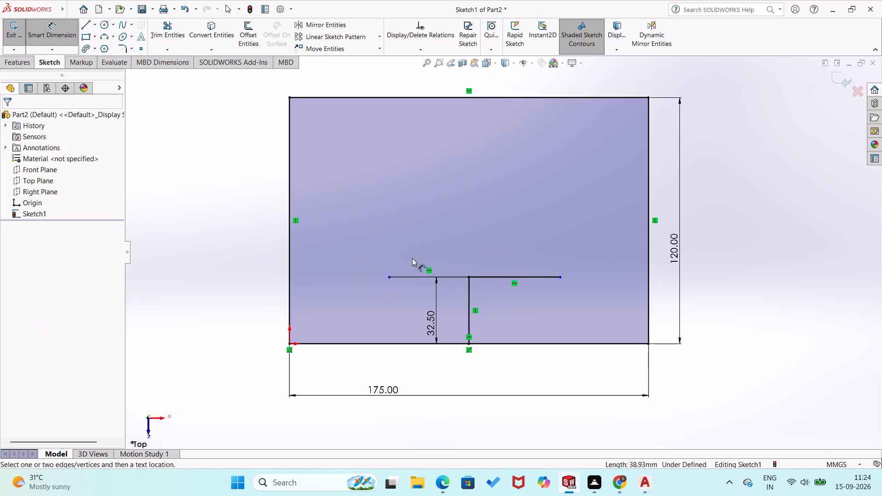
click(407, 277)
click(408, 295)
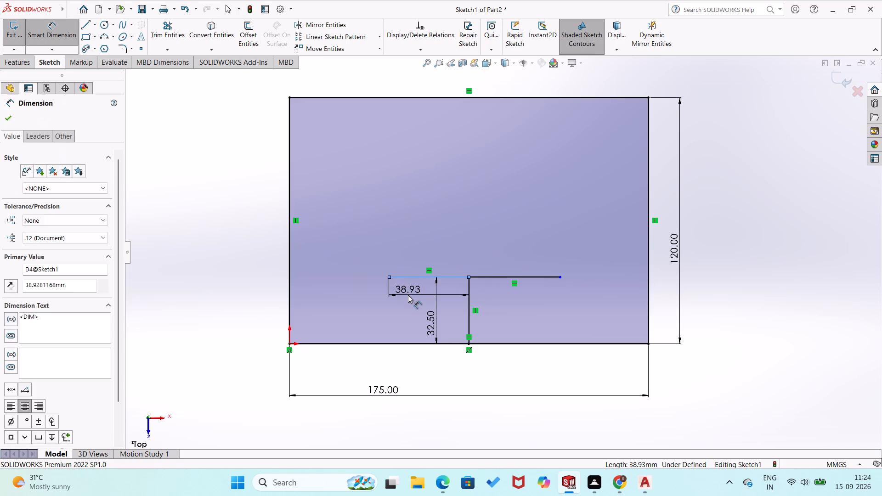
text(55)
key(Return)
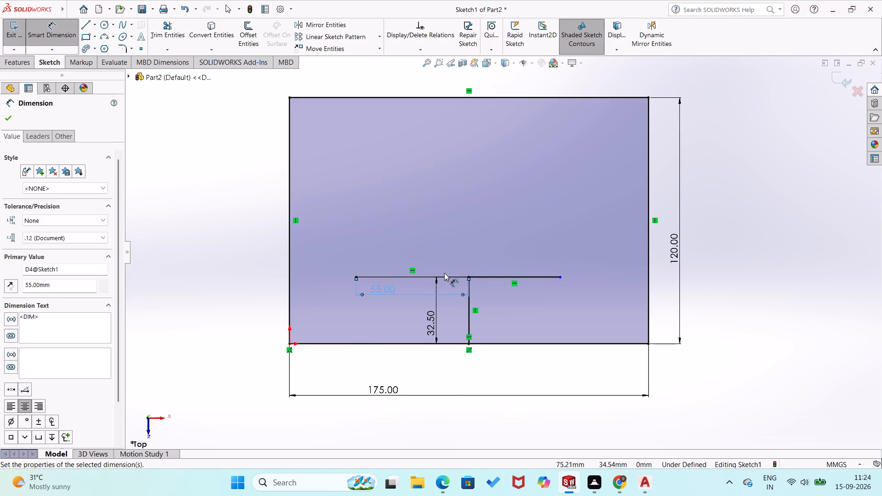
Dimension the horizontal line right of the short vertical line to a length of 55 mm.
click(504, 275)
click(511, 302)
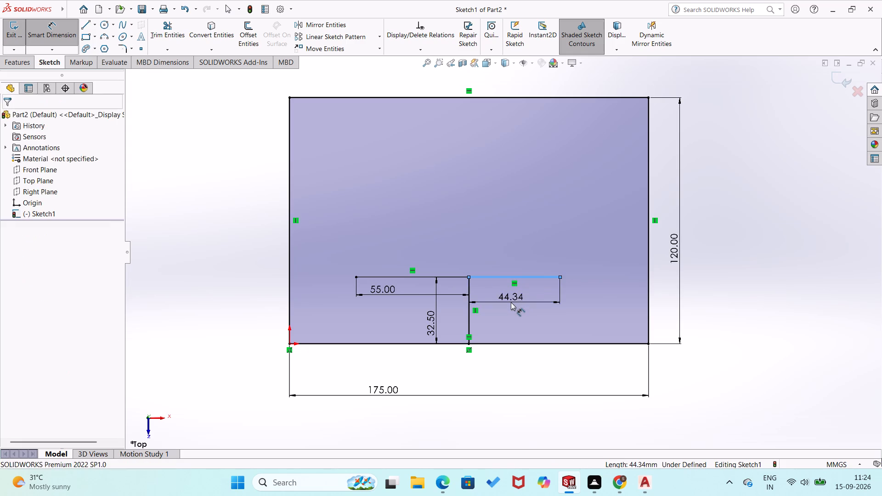
text(55)
key(Return)
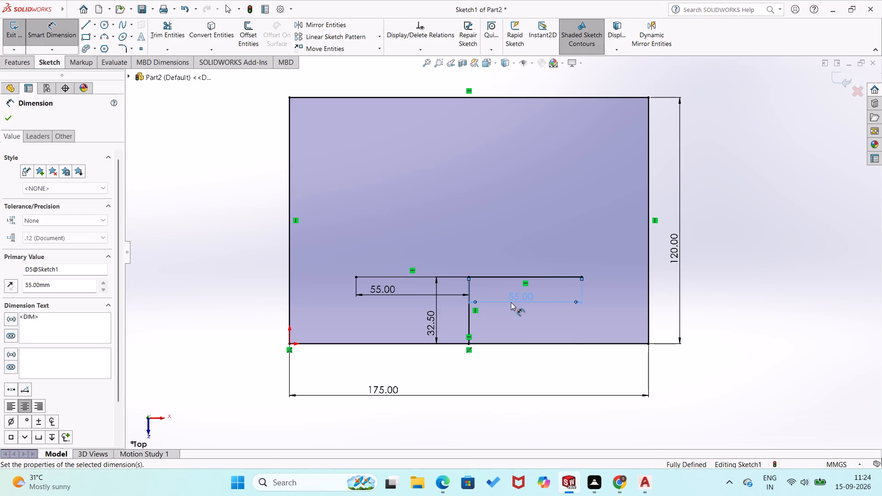
click(513, 329)
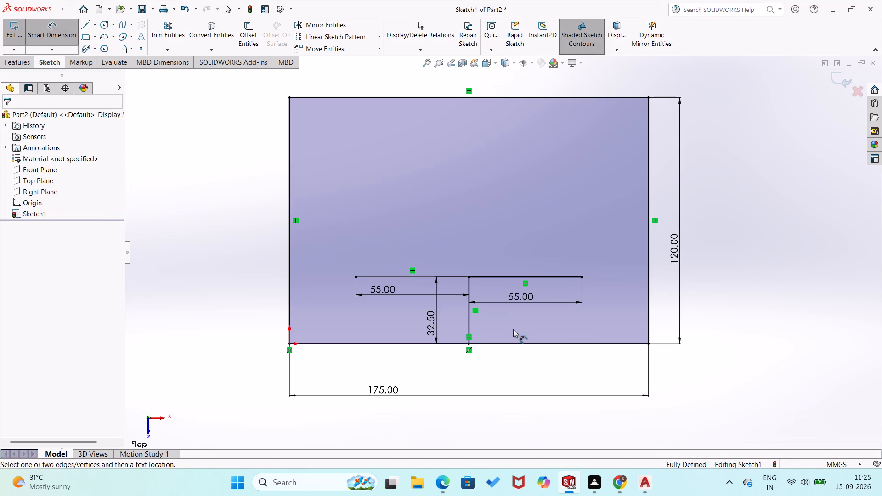
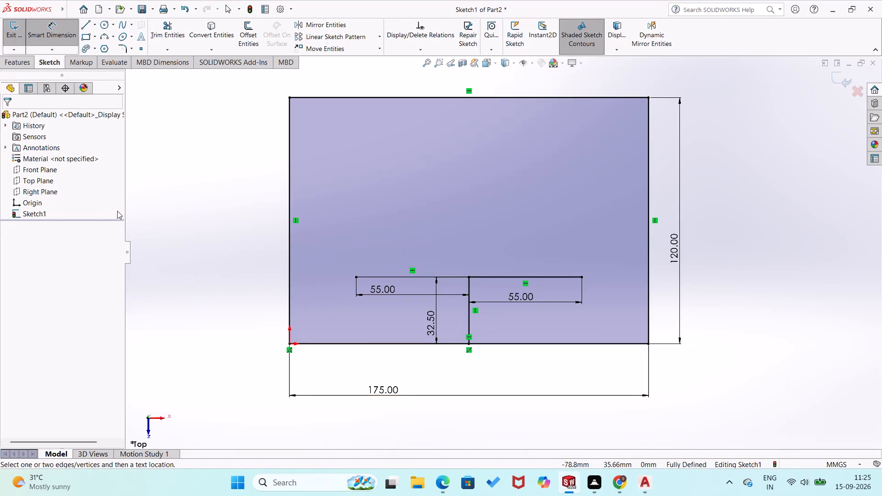
Draw three circles centred on the horizontal lines' left end, shared midpoint and right end, with radii about 16, 19 and 15 mm.
click(106, 25)
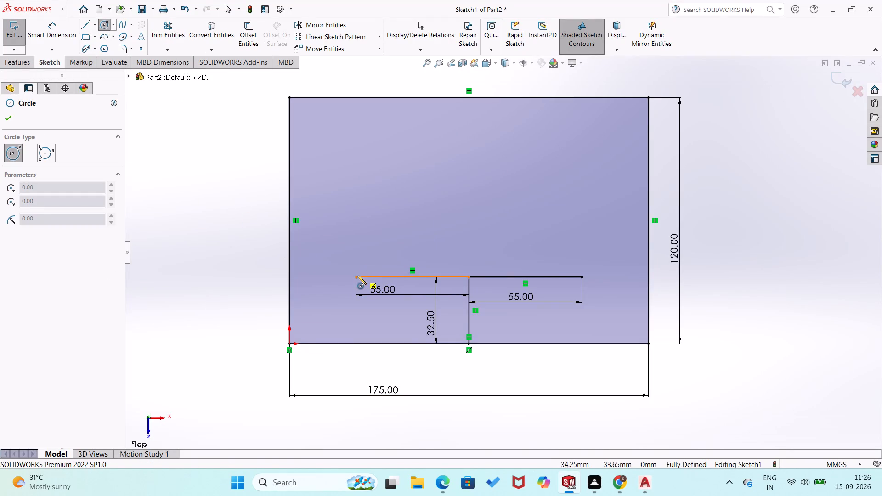
click(356, 276)
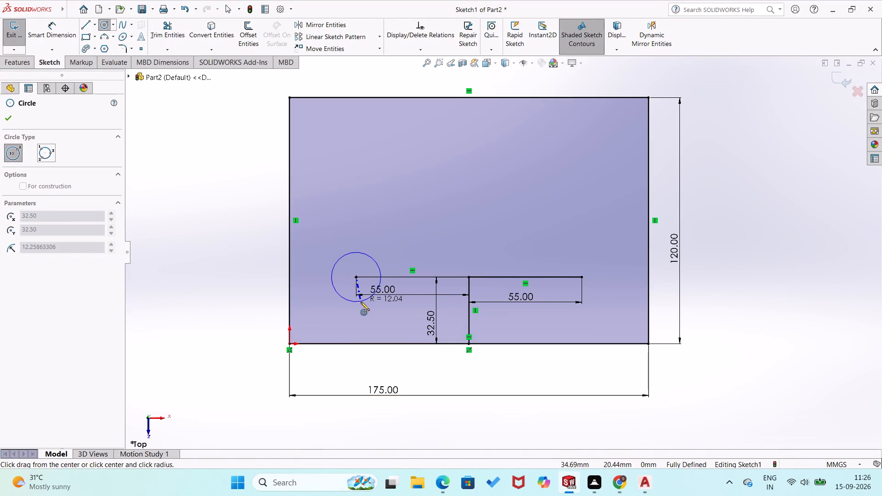
click(361, 309)
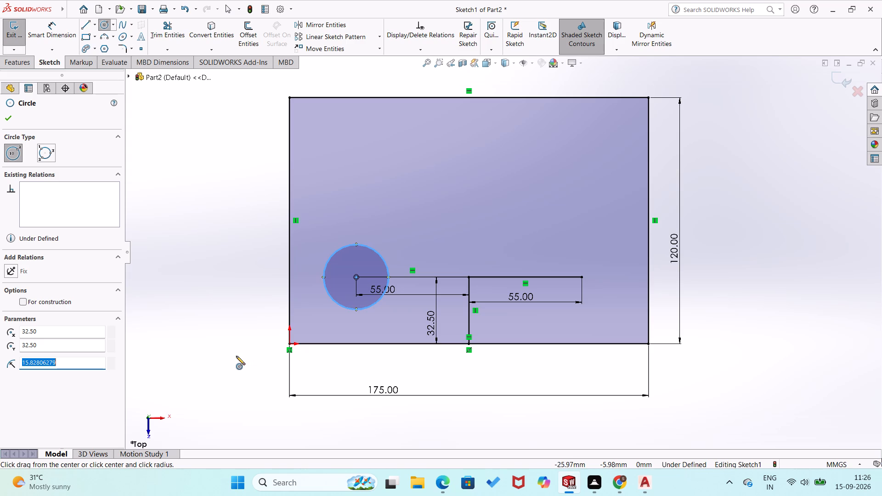
click(469, 278)
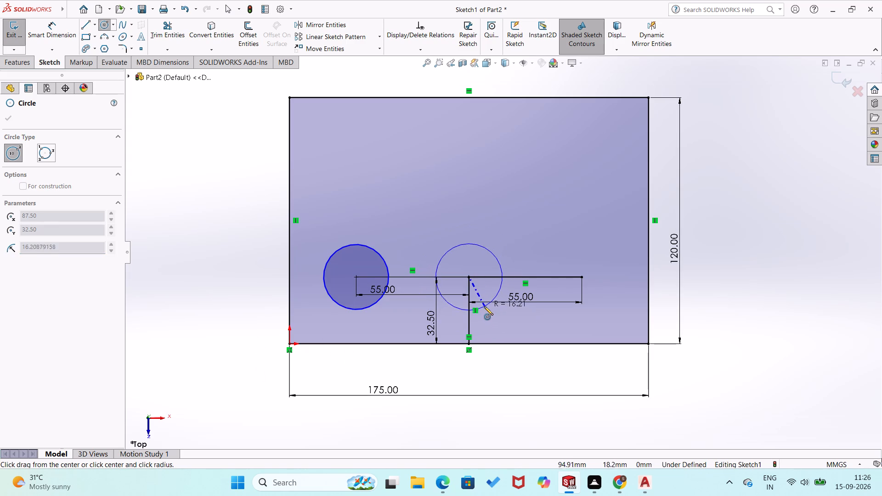
click(485, 312)
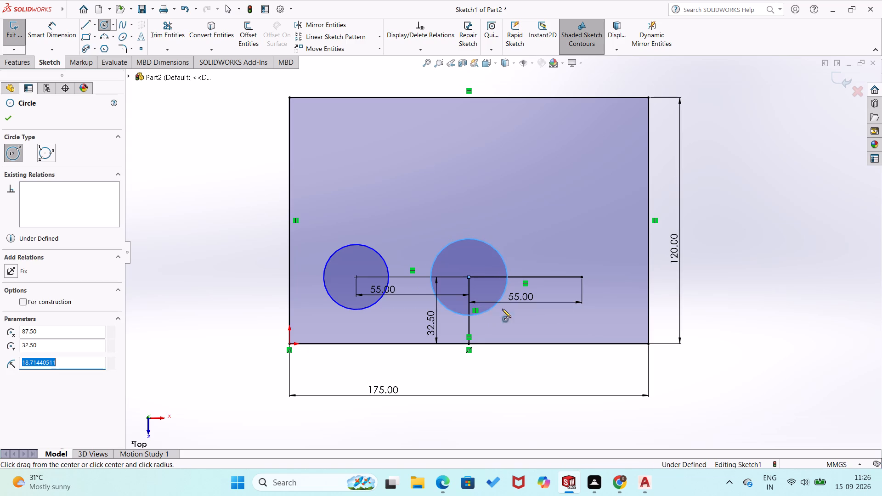
click(580, 275)
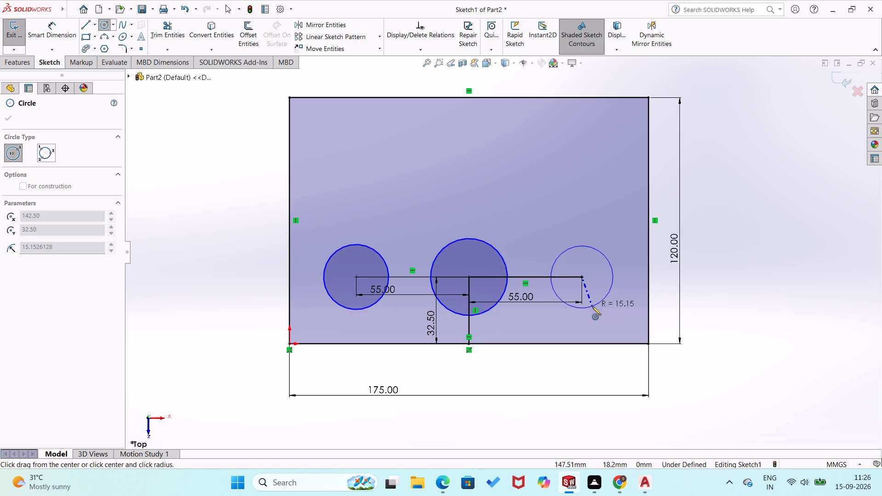
click(592, 306)
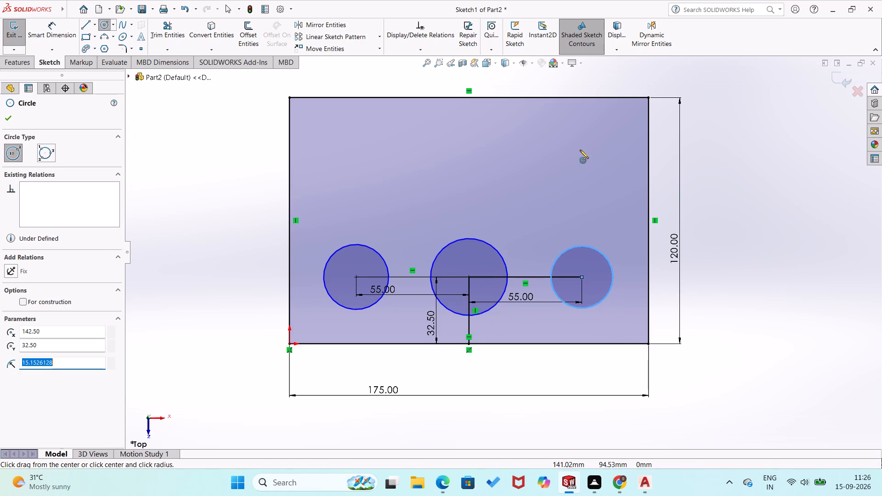
Draw three more circles directly above the lower ones, from right to left, with radii about 18, 18 and 16 mm.
click(581, 158)
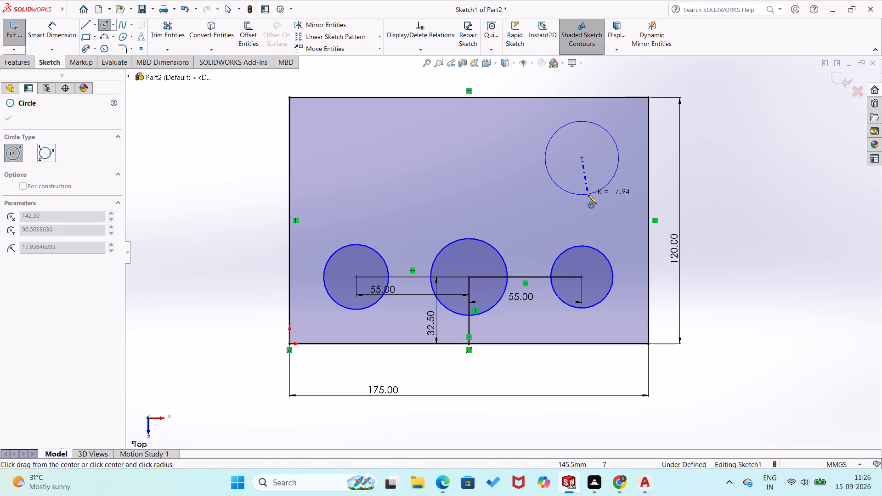
click(588, 195)
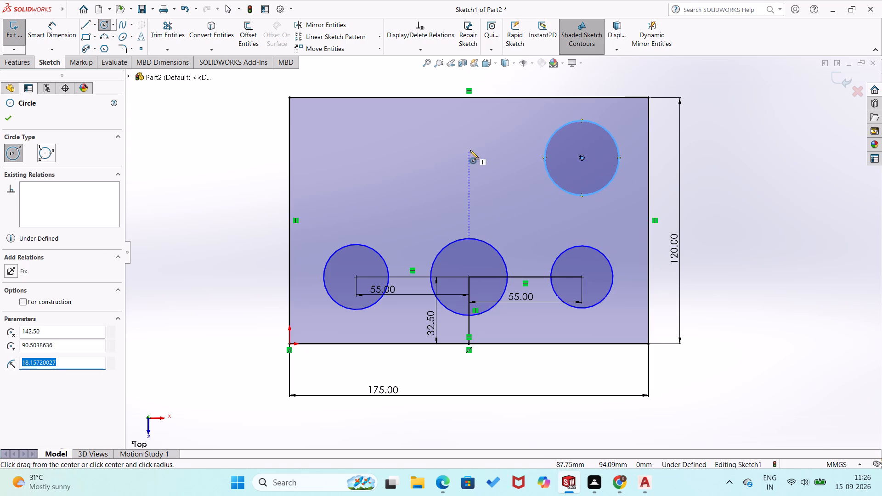
click(470, 150)
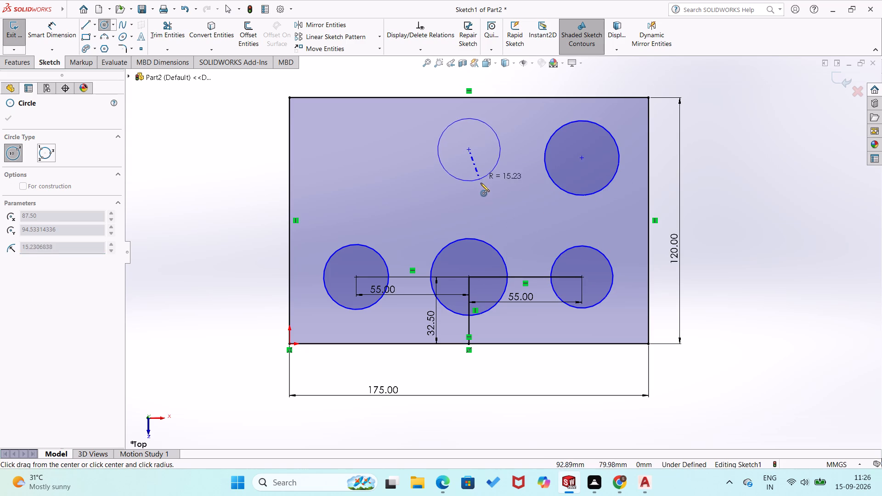
click(481, 185)
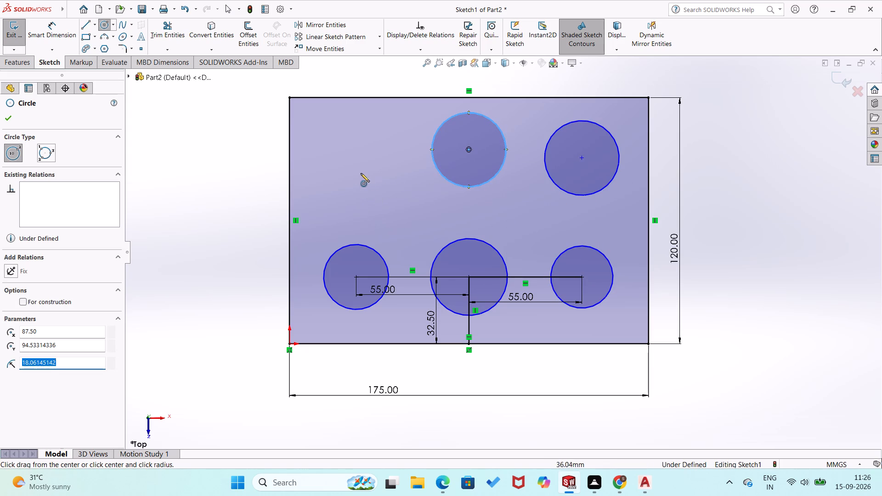
click(356, 154)
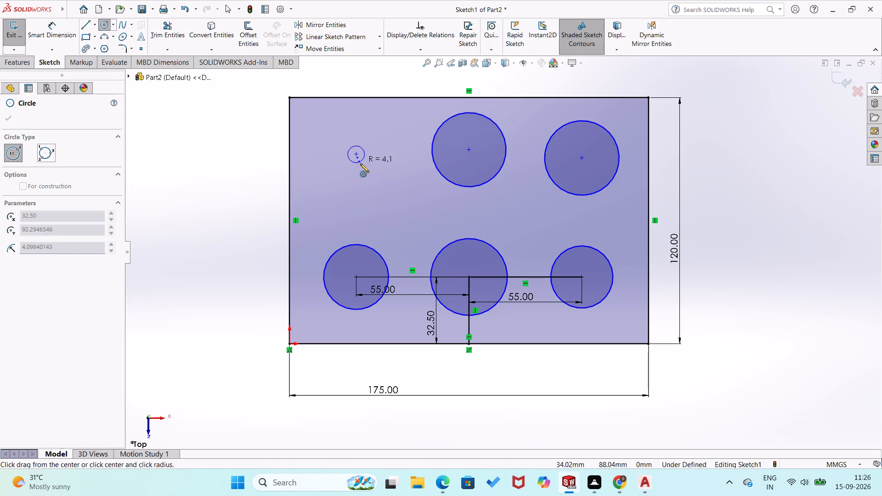
click(371, 183)
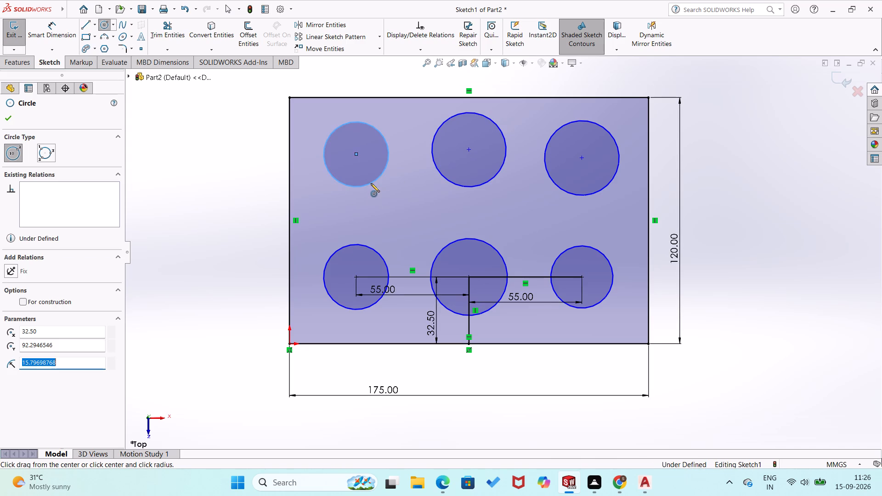
right_click(362, 204)
click(404, 213)
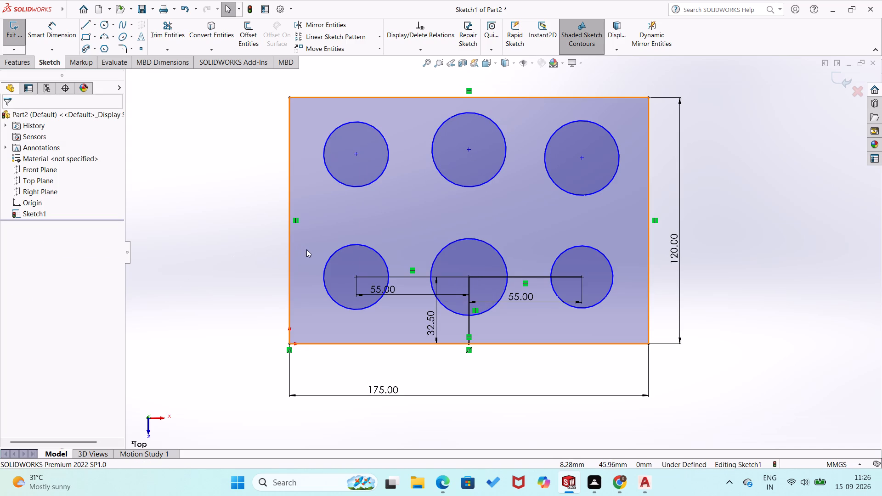
Apply an Equal relation to all six circles.
click(360, 245)
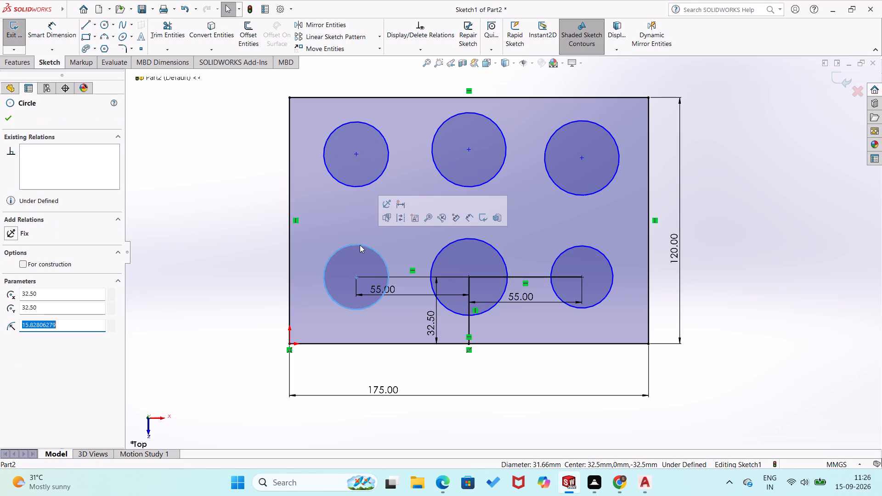
ctrl+click(449, 244)
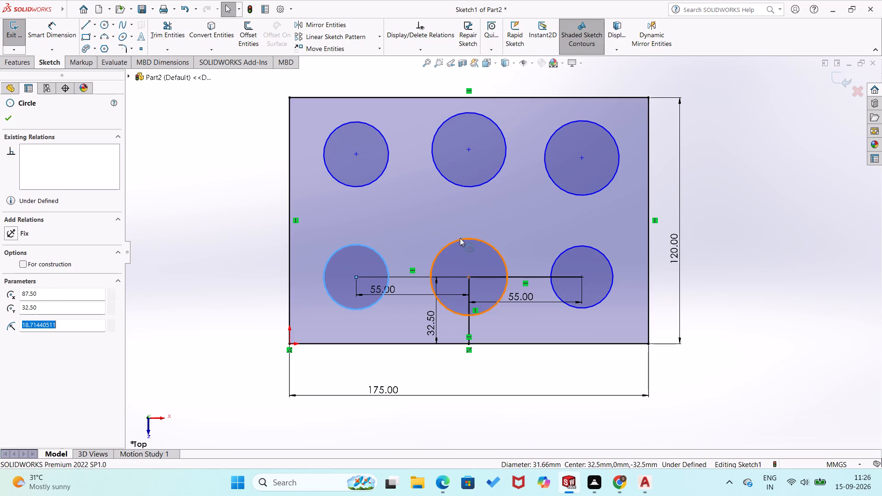
ctrl+click(563, 250)
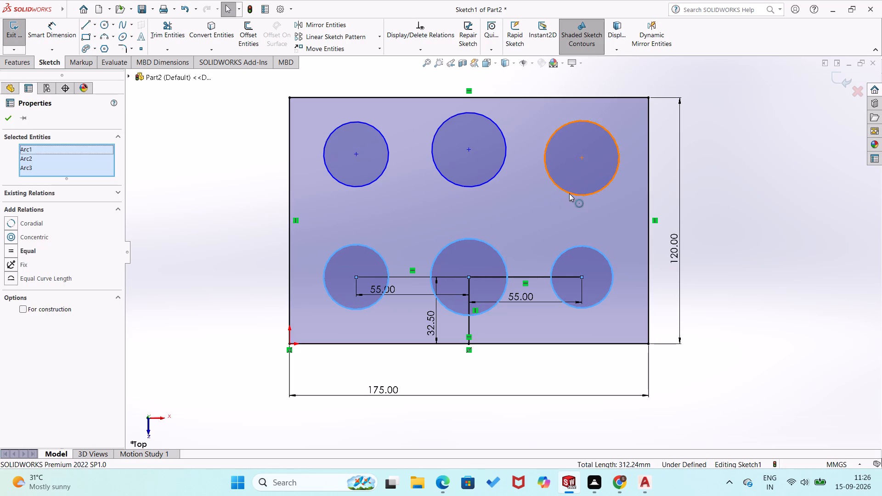
ctrl+click(569, 193)
ctrl+click(484, 185)
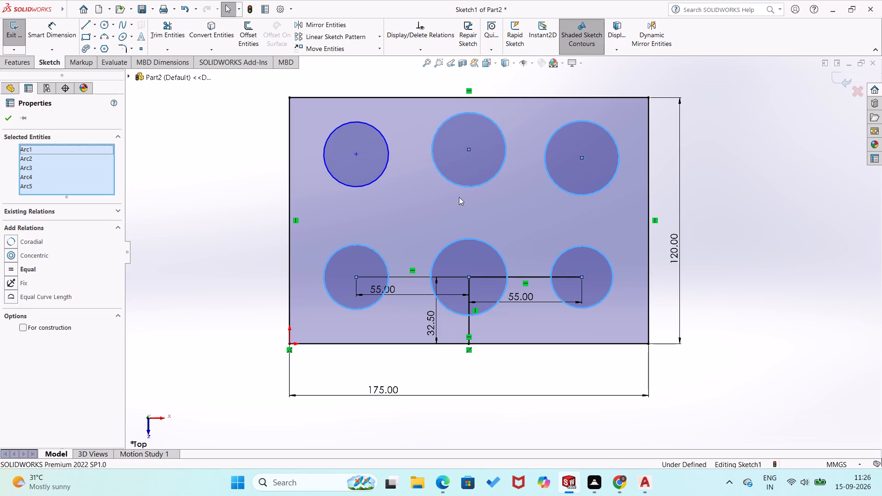
ctrl+click(373, 184)
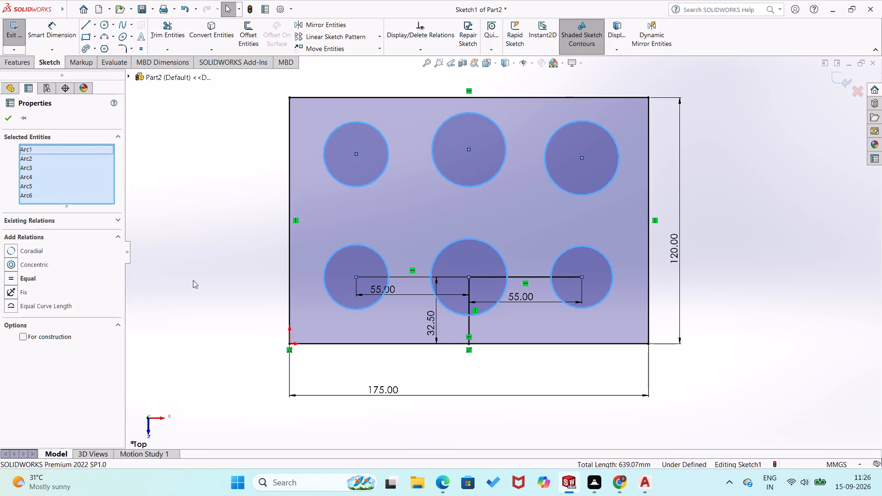
click(8, 274)
click(7, 117)
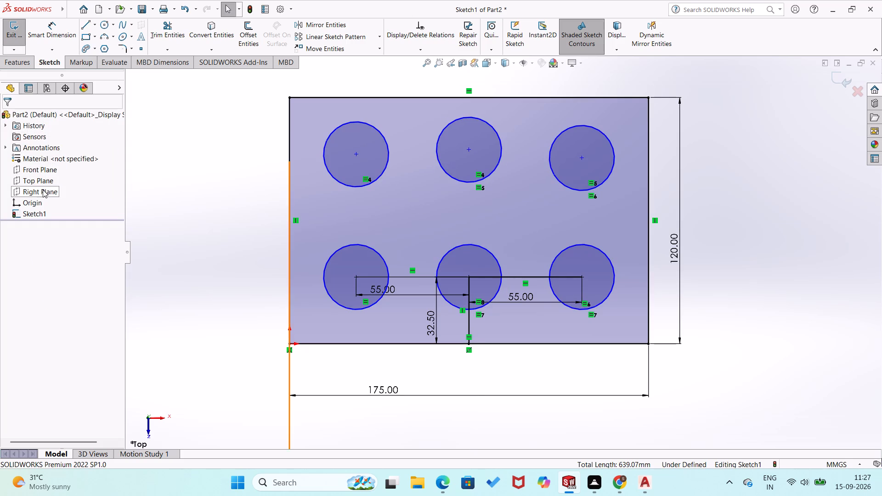
Dimension the upper-left circle with a diameter of 50.1 mm.
right_drag(155, 186, 181, 110)
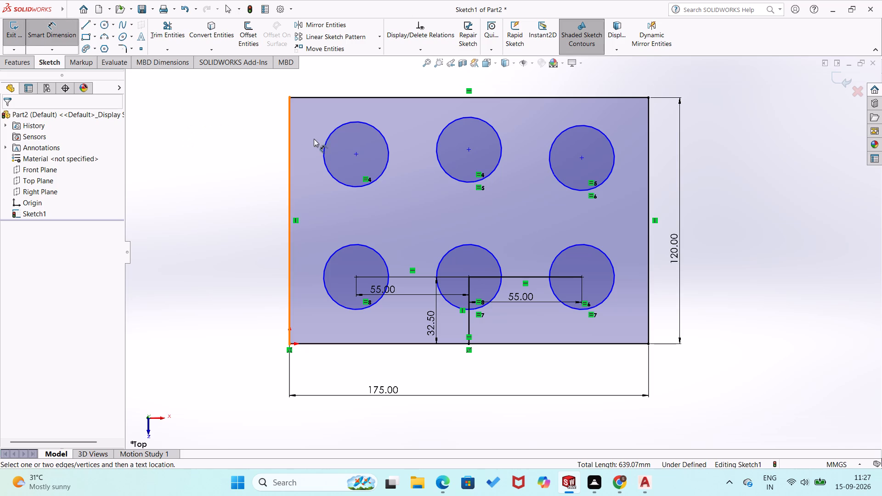
click(326, 149)
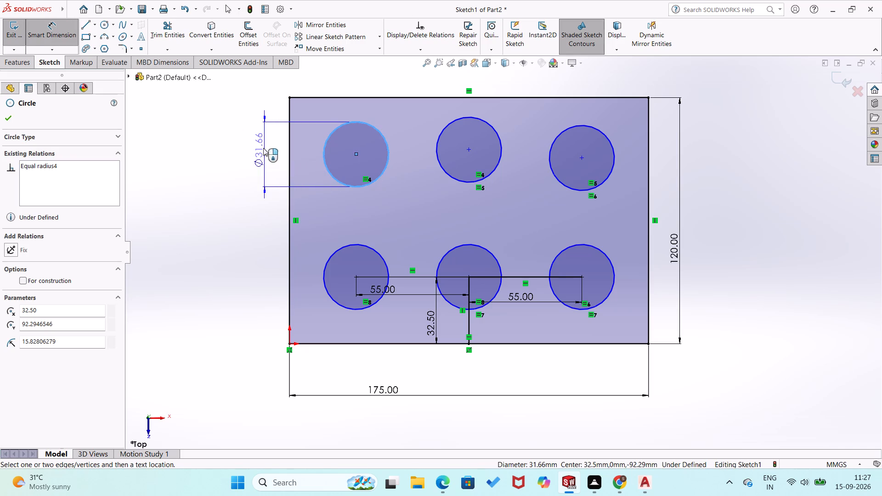
click(250, 113)
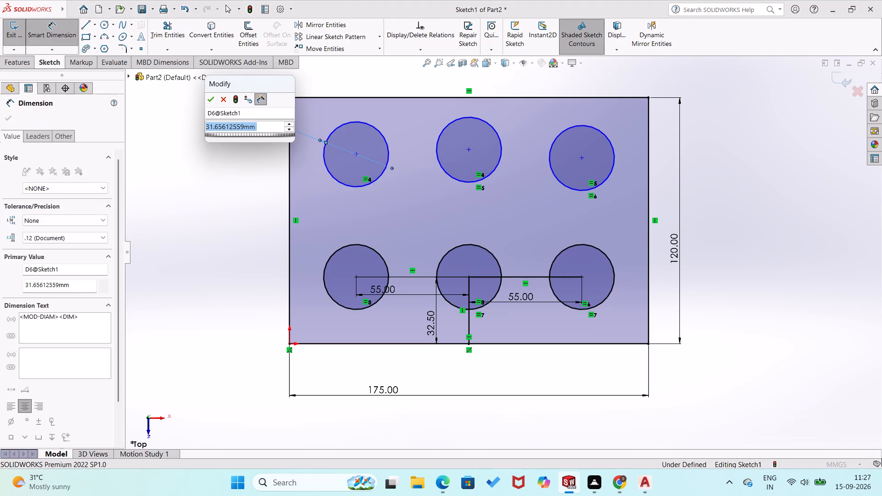
text(50.1)
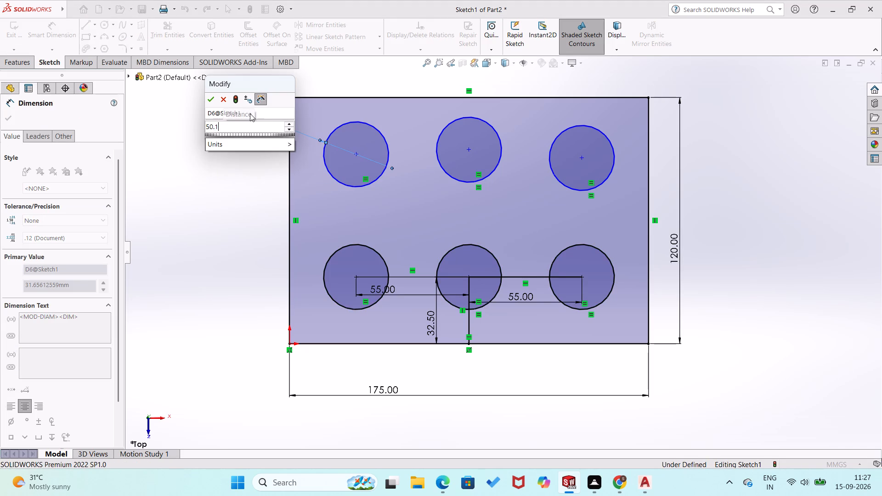
key(Return)
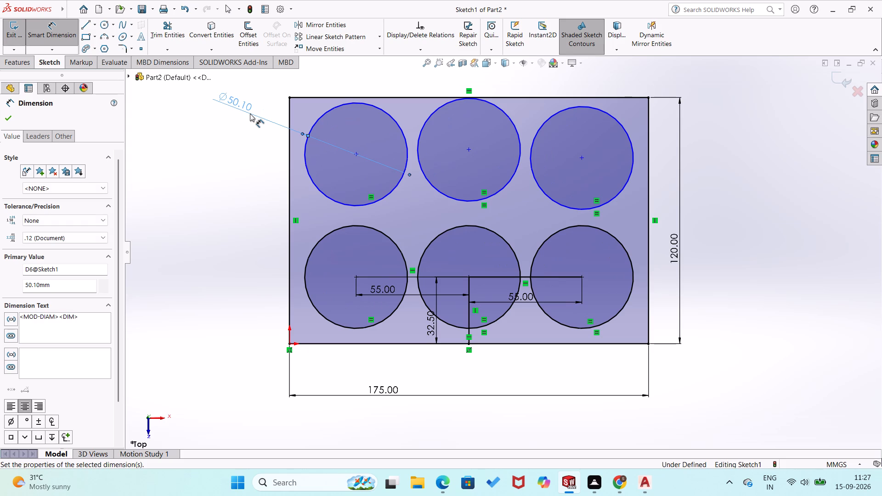
Dimension the vertical distance between the lower-left and upper-left circle centres as 55 mm.
click(357, 277)
click(356, 153)
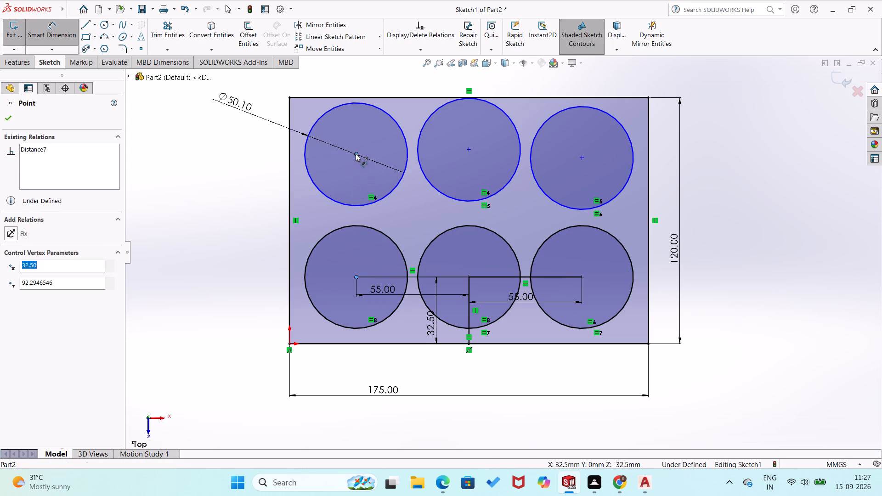
click(267, 214)
text(55)
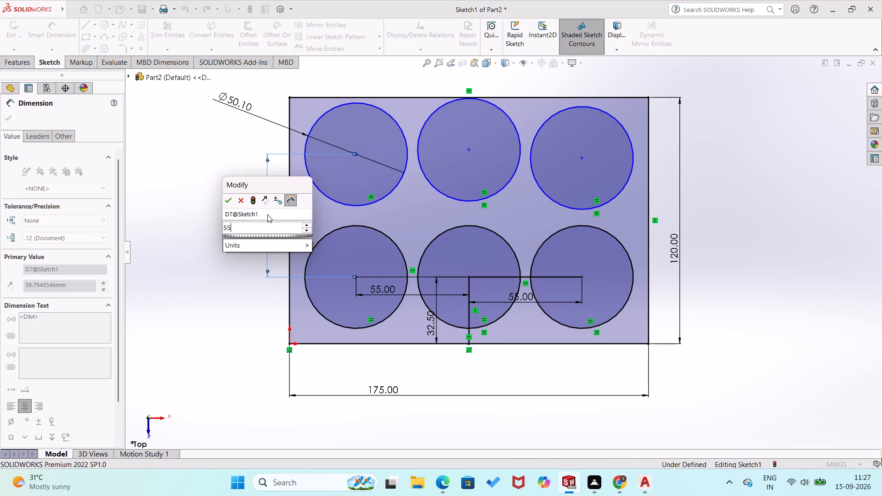
key(Return)
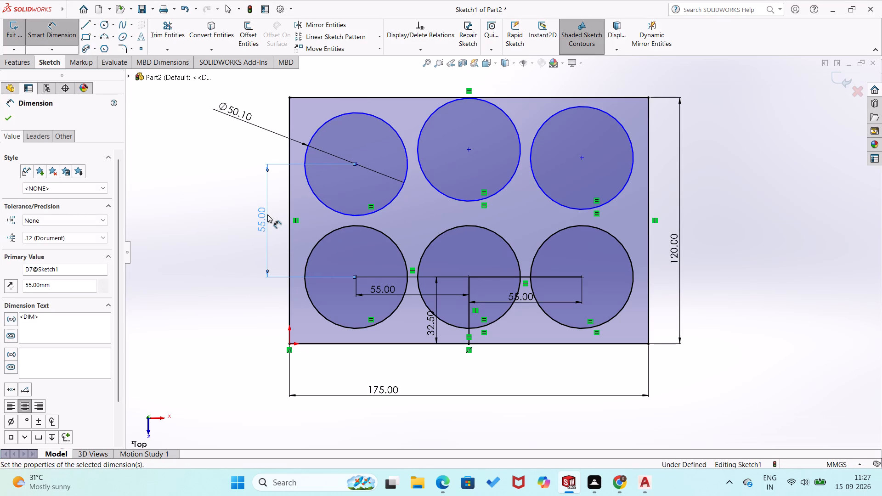
key(Escape)
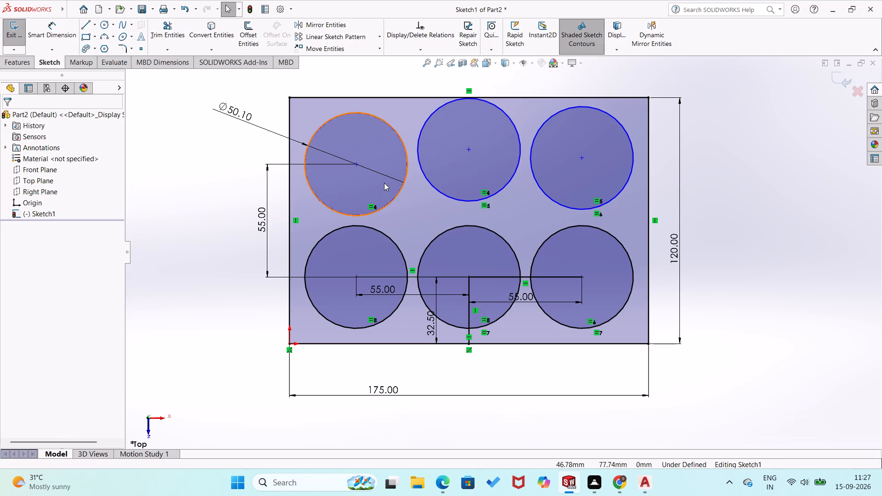
Apply a Horizontal relation to the centre points of the three upper circles.
click(355, 162)
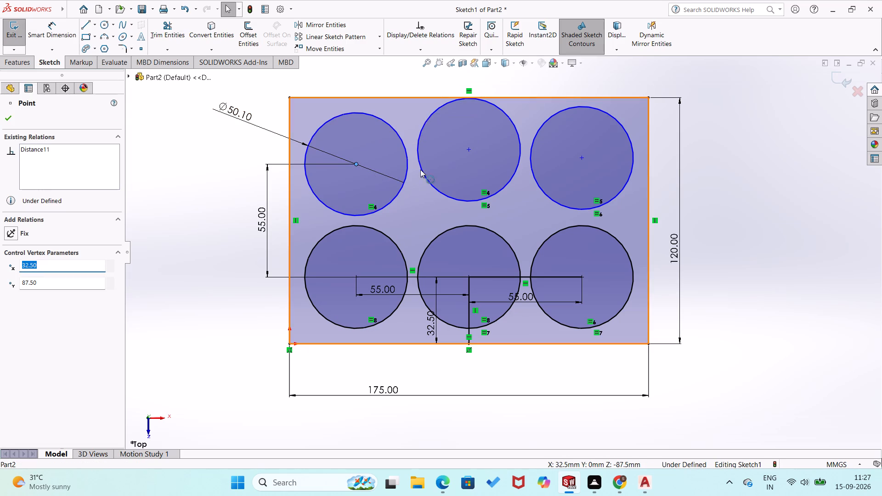
ctrl+click(468, 149)
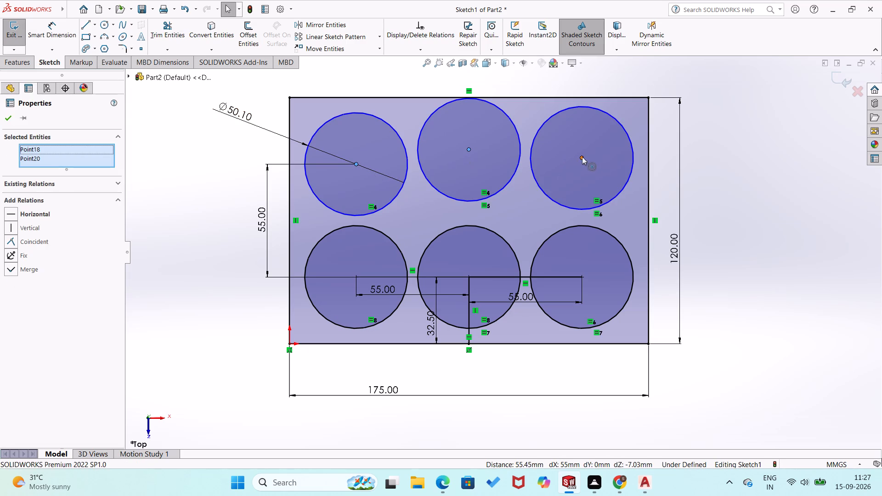
ctrl+drag(582, 156, 582, 166)
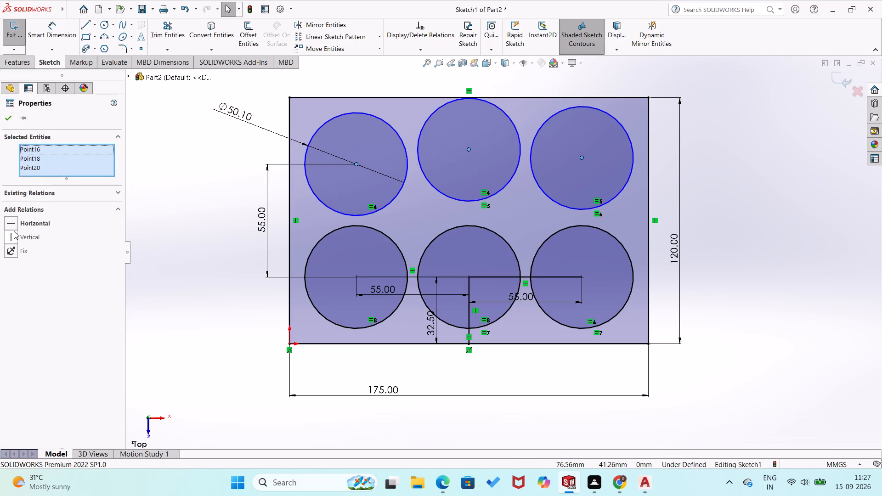
click(8, 221)
click(2, 113)
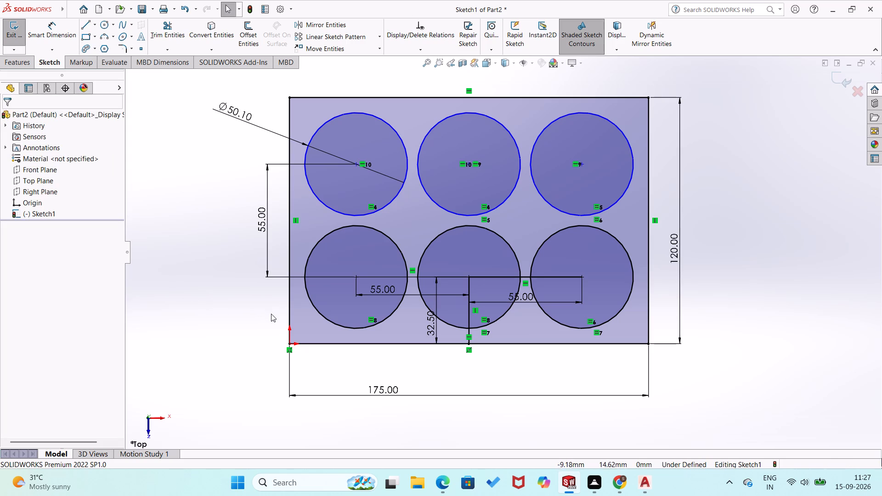
click(257, 327)
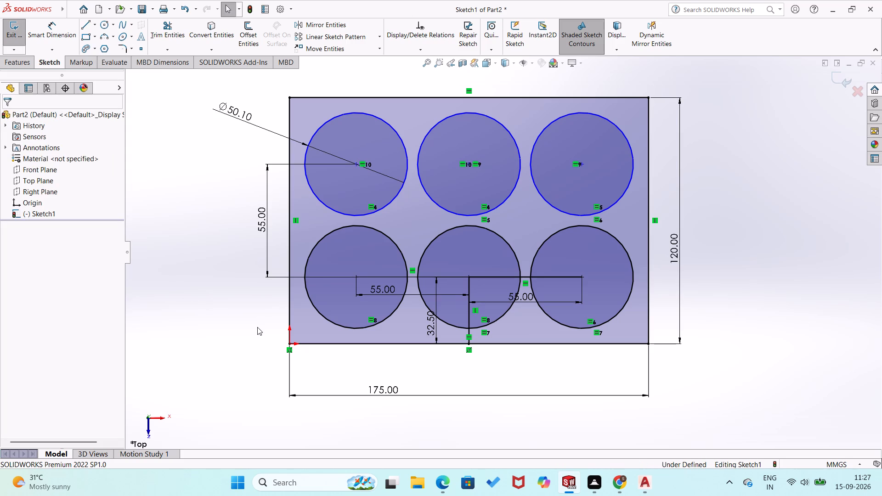
Apply a Vertical relation between the centre points of the lower-left and upper-left circles.
key(Escape)
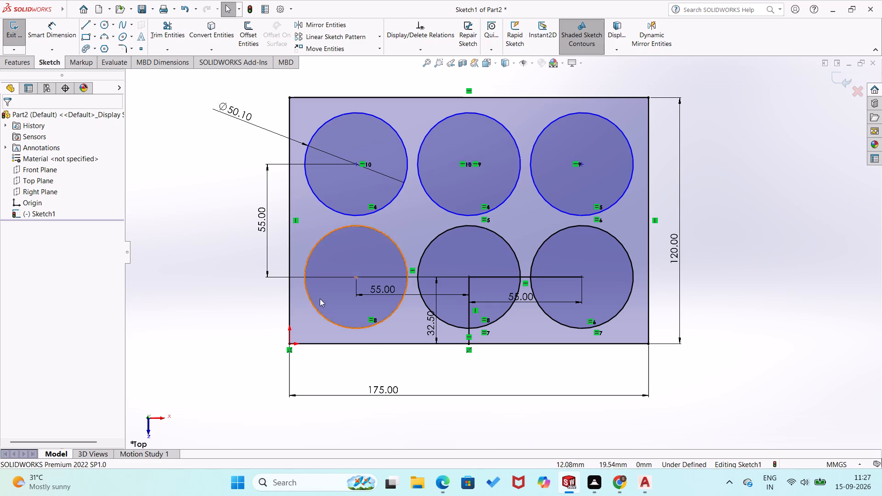
click(357, 276)
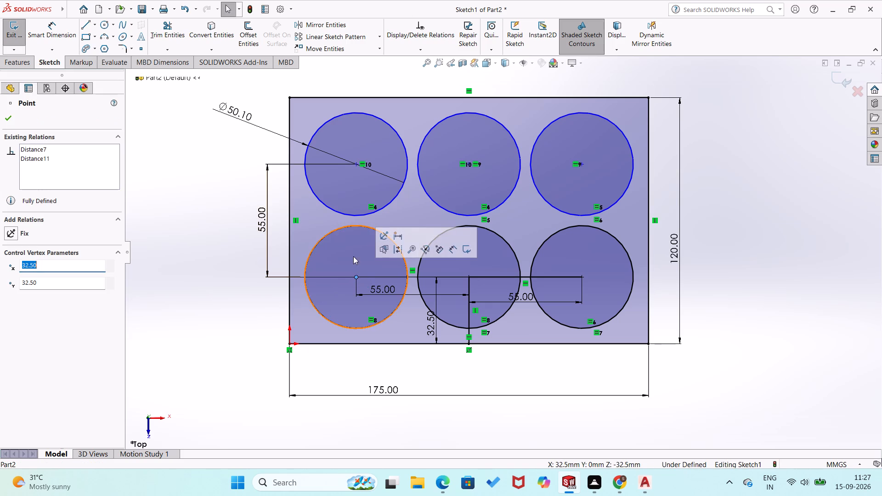
ctrl+click(357, 162)
ctrl+click(10, 228)
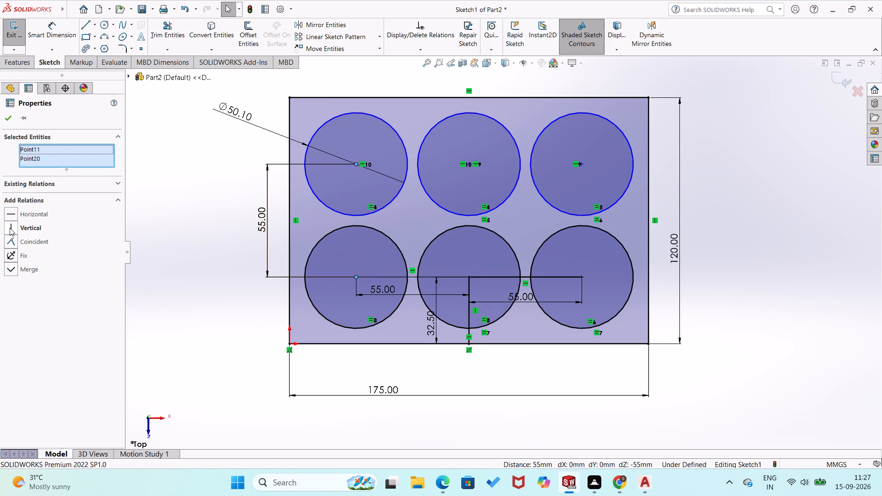
click(14, 226)
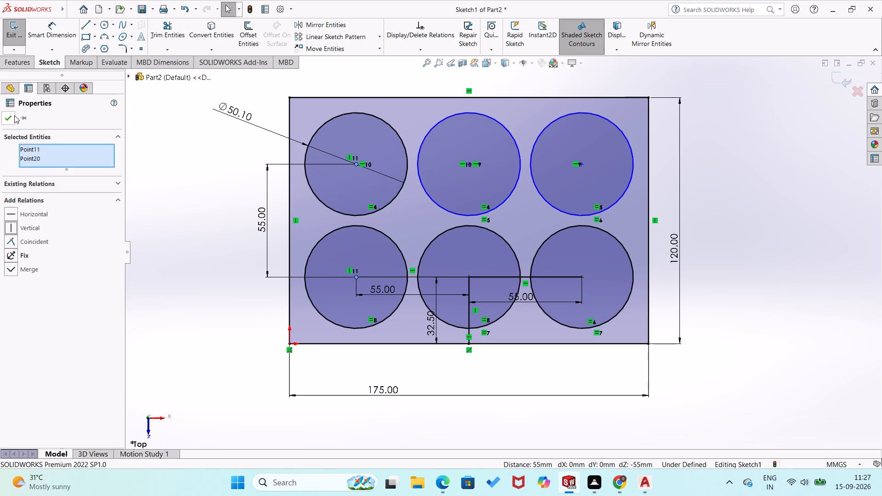
click(14, 115)
click(186, 283)
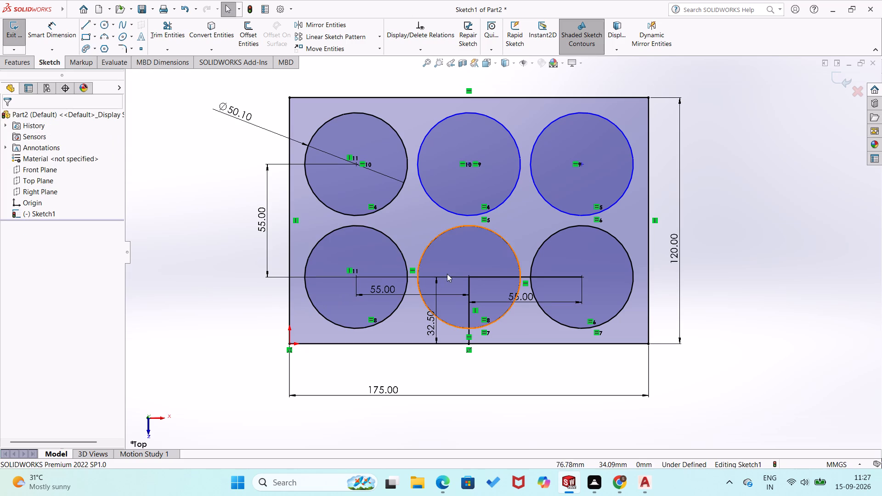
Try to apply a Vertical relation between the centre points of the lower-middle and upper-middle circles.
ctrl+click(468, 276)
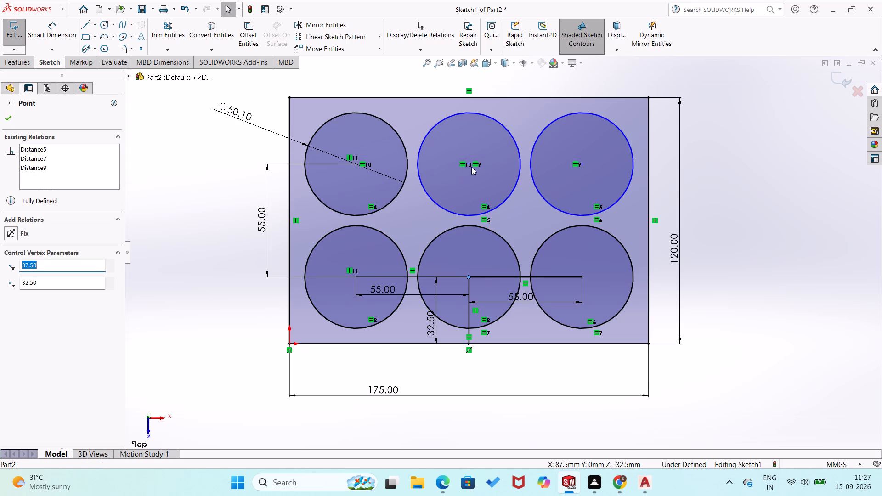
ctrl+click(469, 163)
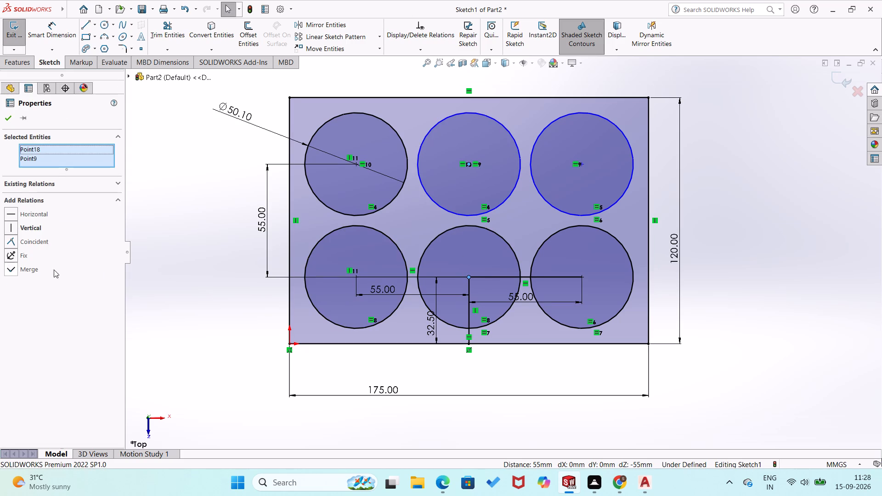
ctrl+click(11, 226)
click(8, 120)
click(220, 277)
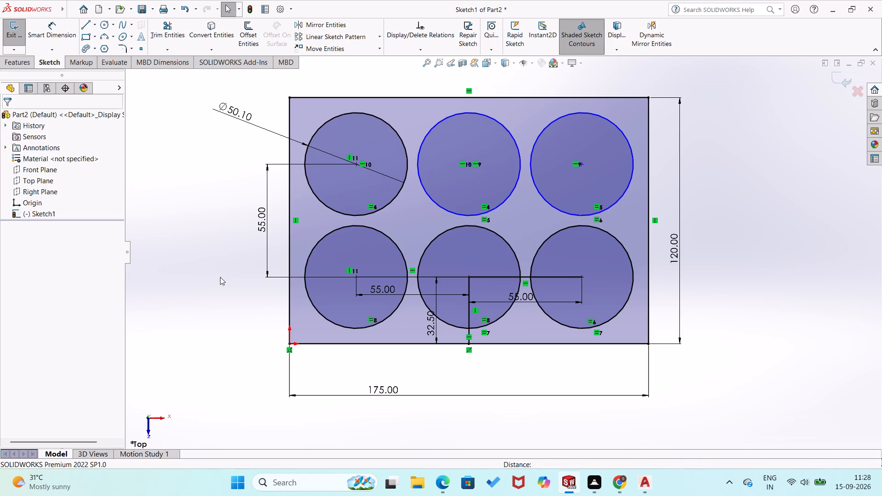
Apply a Vertical relation between the centre points of the lower-right and upper-right circles.
ctrl+click(581, 278)
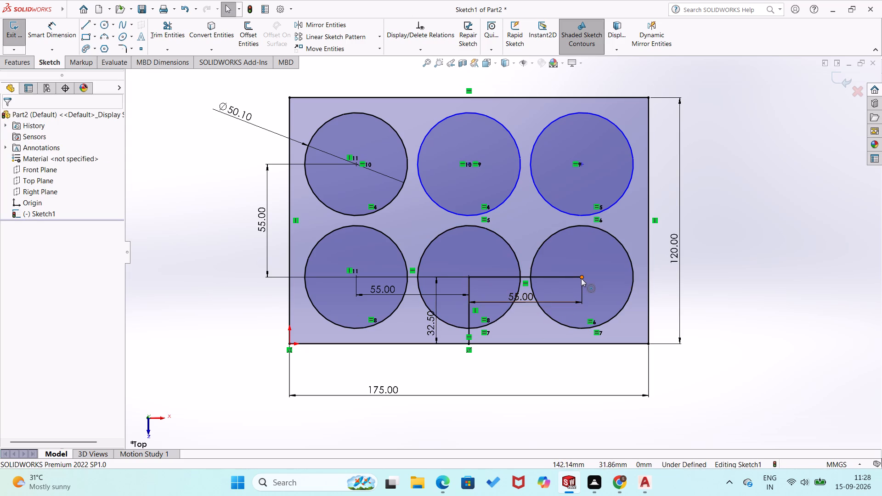
ctrl+click(583, 163)
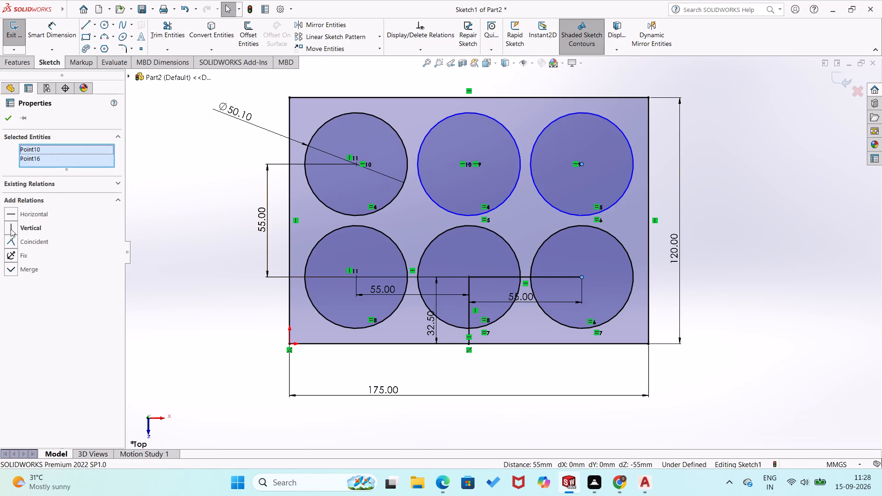
click(11, 228)
click(9, 120)
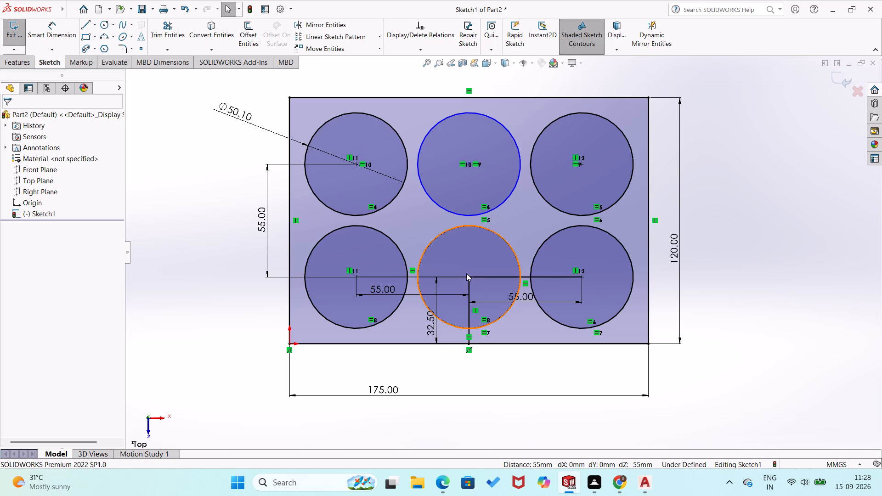
Apply a Vertical relation between the centre points of the lower-middle and upper-middle circles.
drag(467, 276, 456, 306)
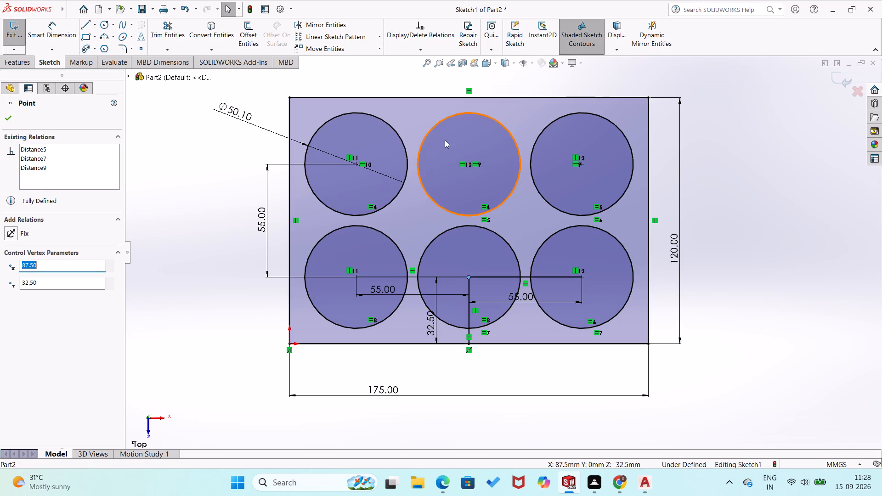
scroll(475, 164, up, 2)
scroll(475, 164, down, 5)
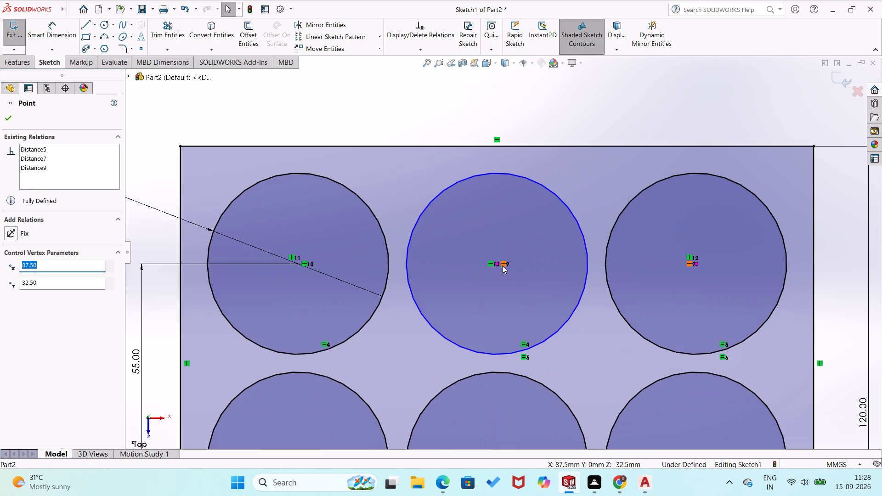
ctrl+click(498, 263)
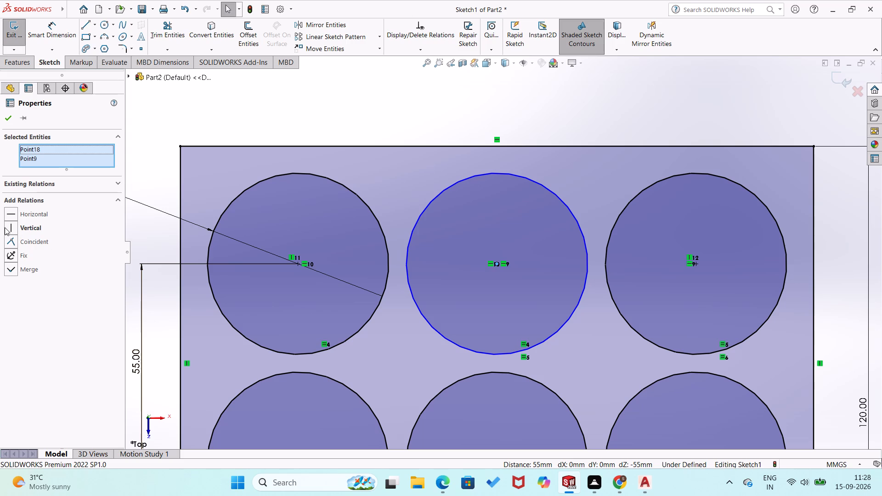
click(11, 223)
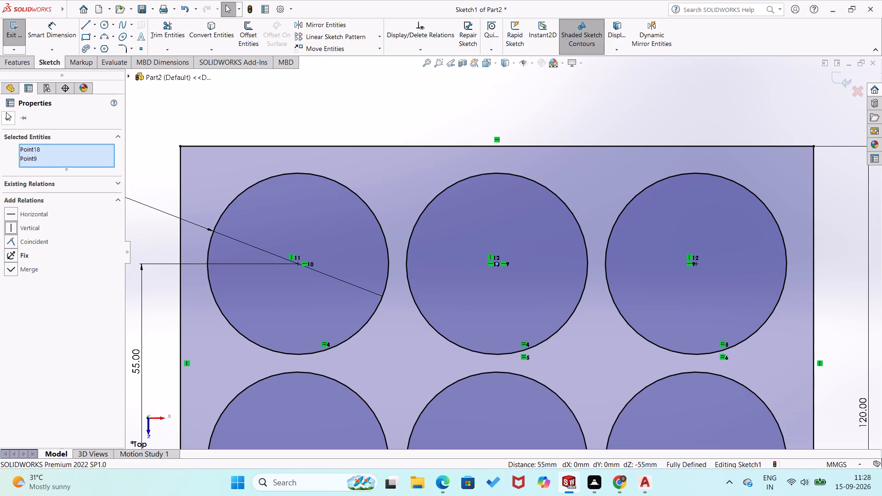
click(6, 112)
Sketch a smaller circle at each lower circle's centre, with radii of about 13.1, 14.1 and 11.7 mm from left to right.
scroll(231, 268, down, 3)
scroll(231, 269, up, 5)
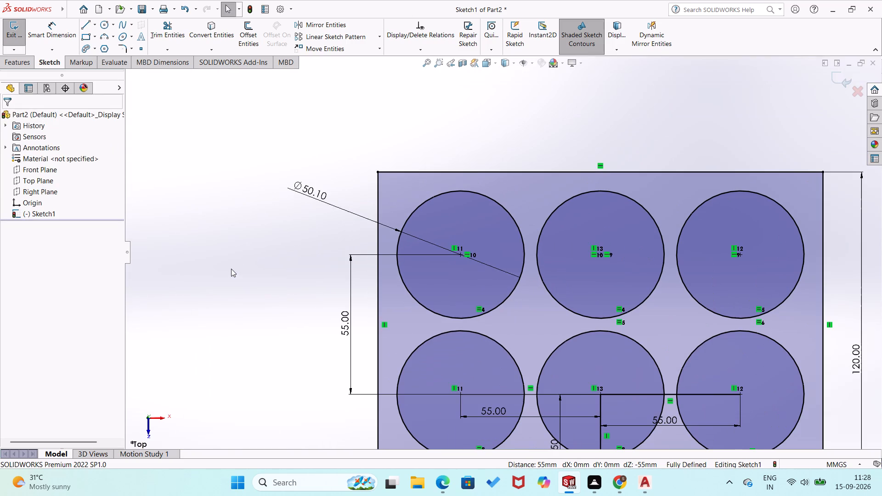
key(ctrl+8)
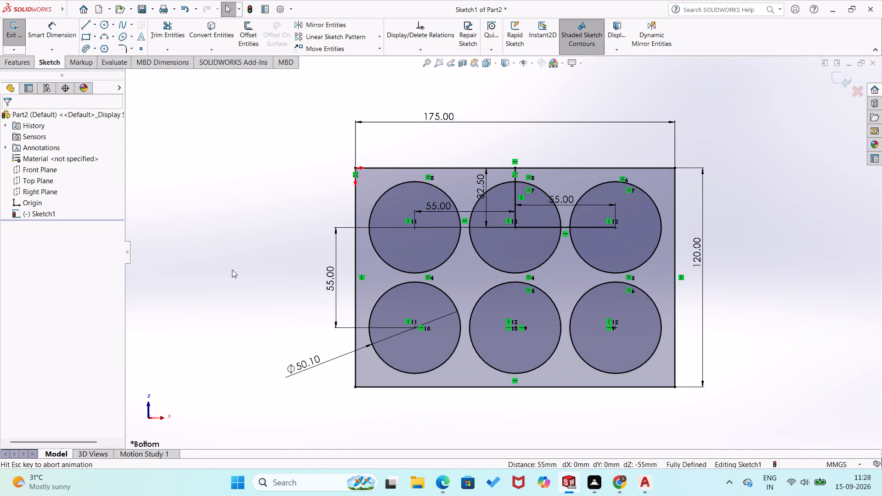
key(ctrl+8)
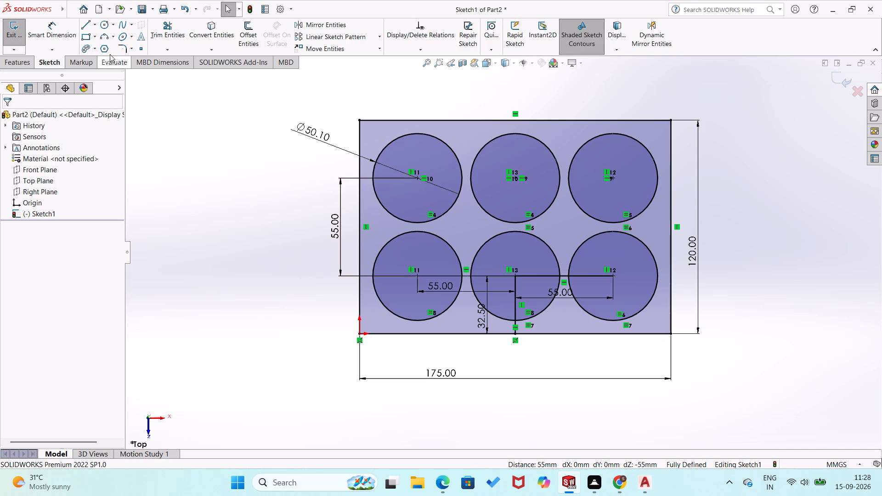
click(105, 28)
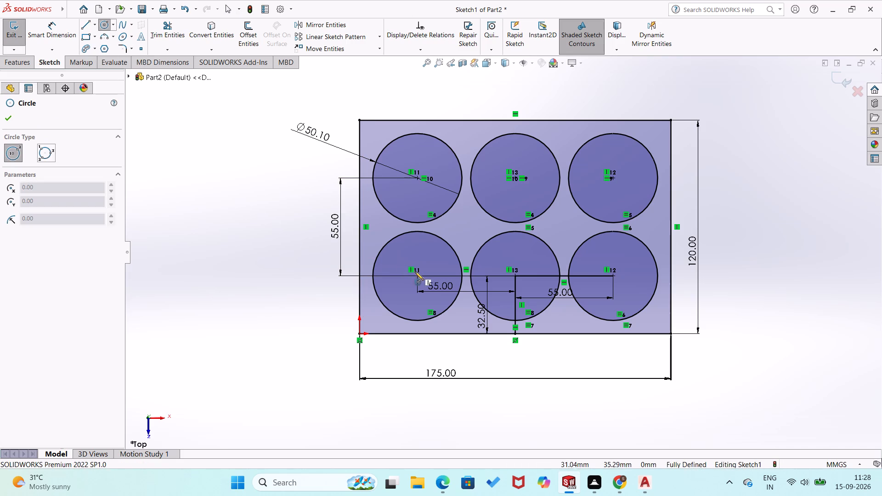
click(417, 277)
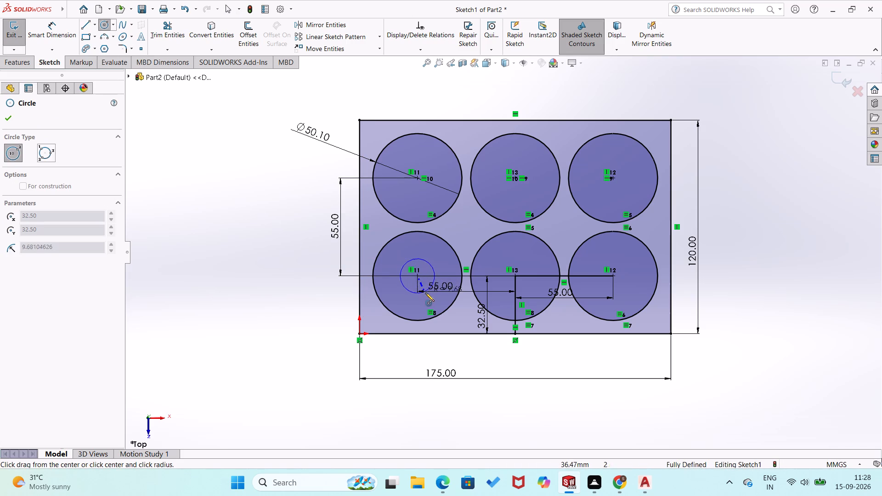
click(427, 297)
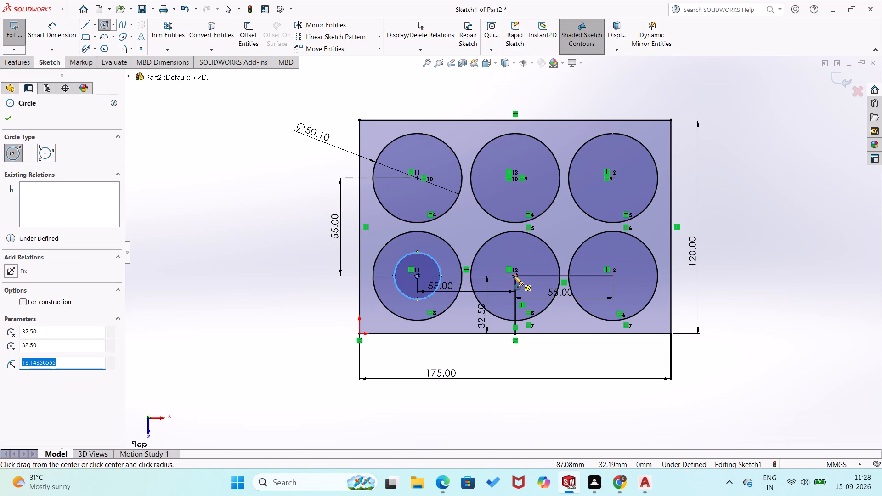
click(514, 275)
click(524, 299)
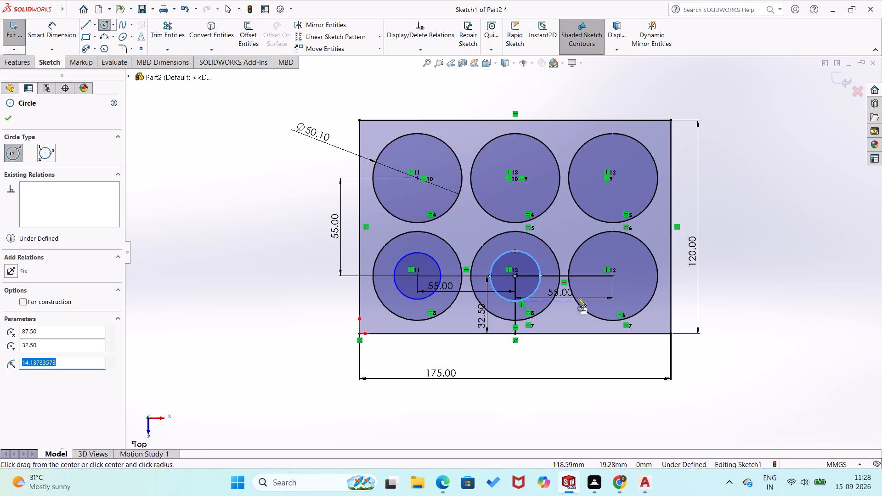
click(613, 276)
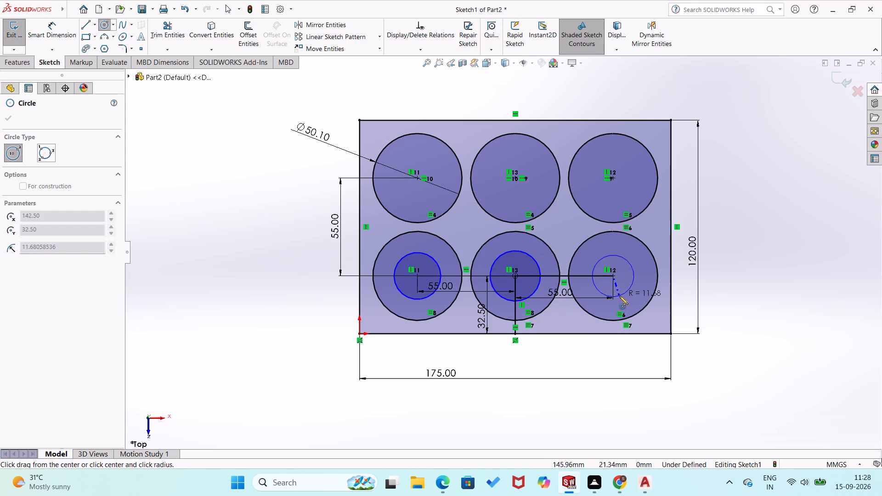
click(619, 296)
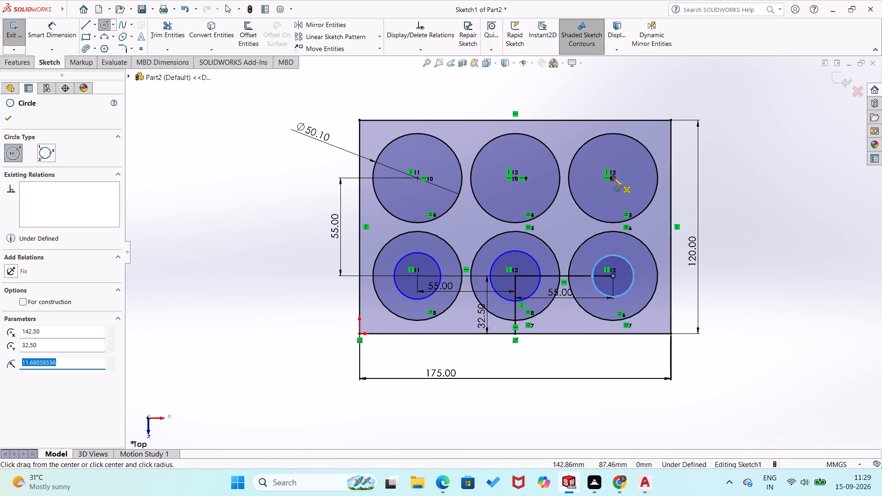
Sketch a smaller circle at each upper circle's centre, with radii of about 11.4, 12.6 and 11.5 mm from right to left.
click(613, 177)
click(622, 196)
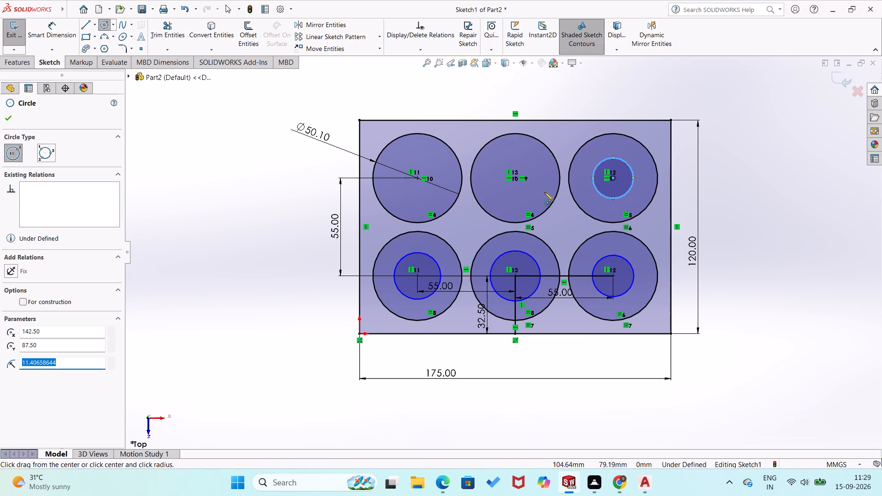
click(516, 178)
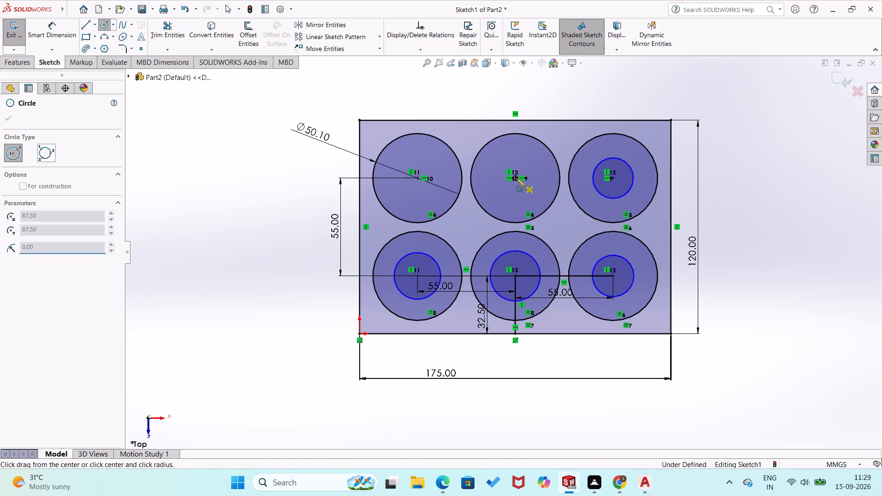
click(530, 195)
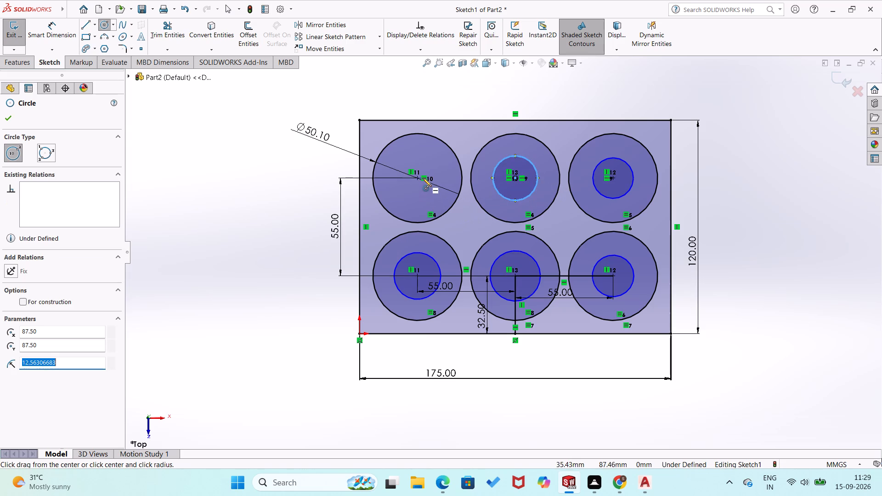
click(417, 177)
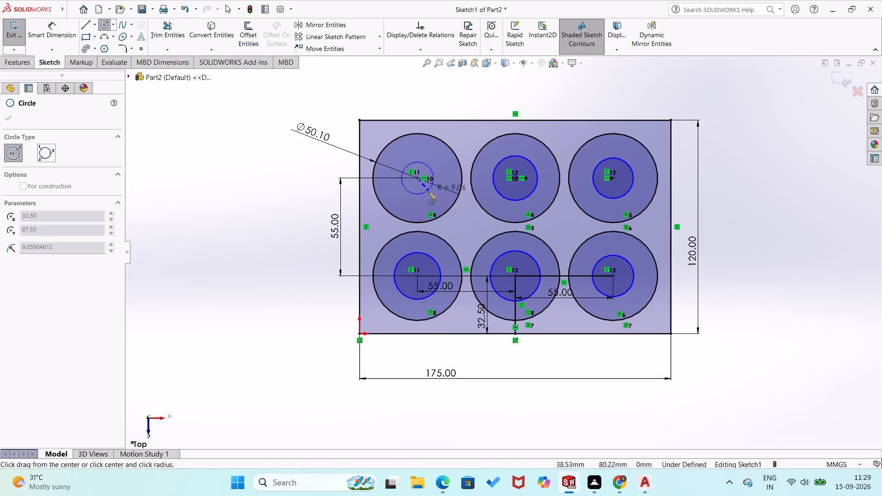
click(430, 194)
right_click(402, 230)
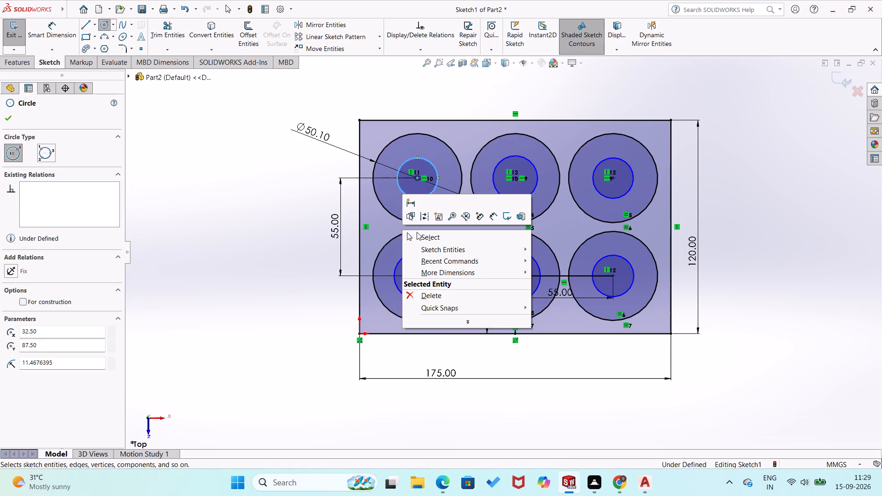
click(418, 232)
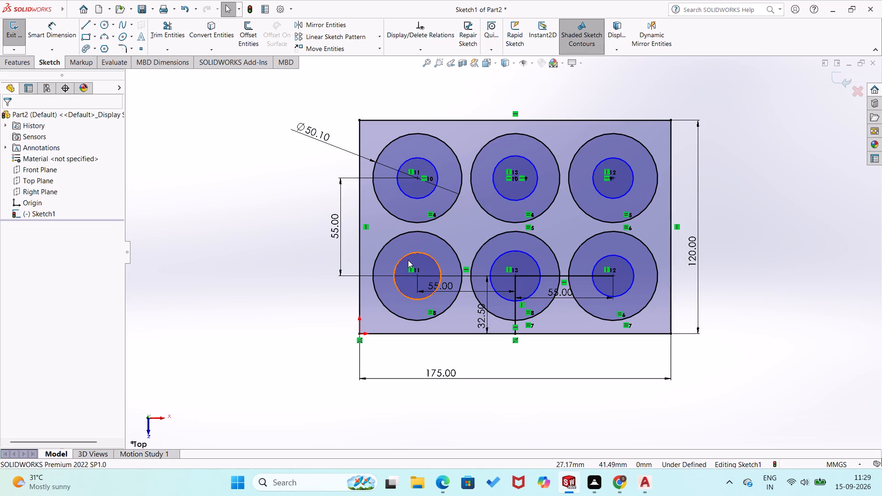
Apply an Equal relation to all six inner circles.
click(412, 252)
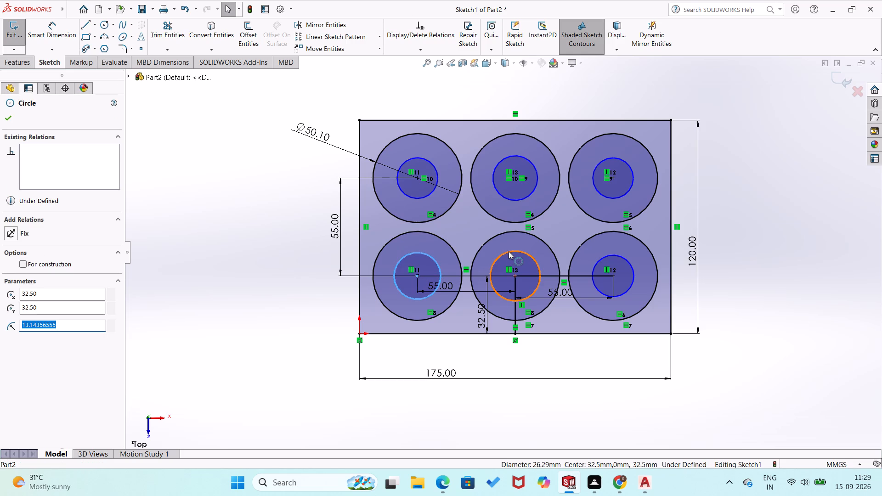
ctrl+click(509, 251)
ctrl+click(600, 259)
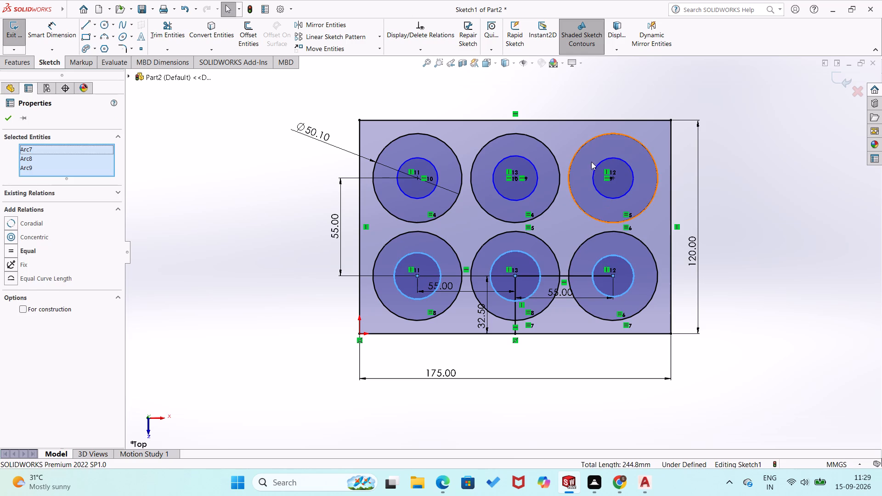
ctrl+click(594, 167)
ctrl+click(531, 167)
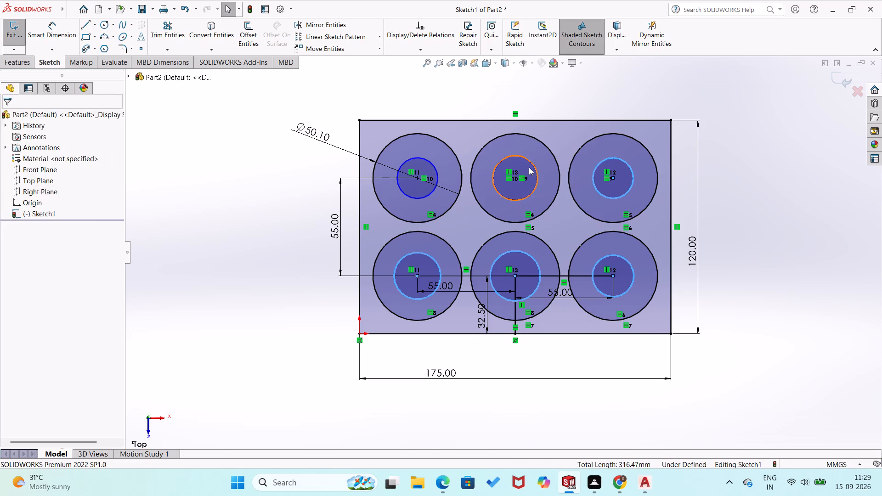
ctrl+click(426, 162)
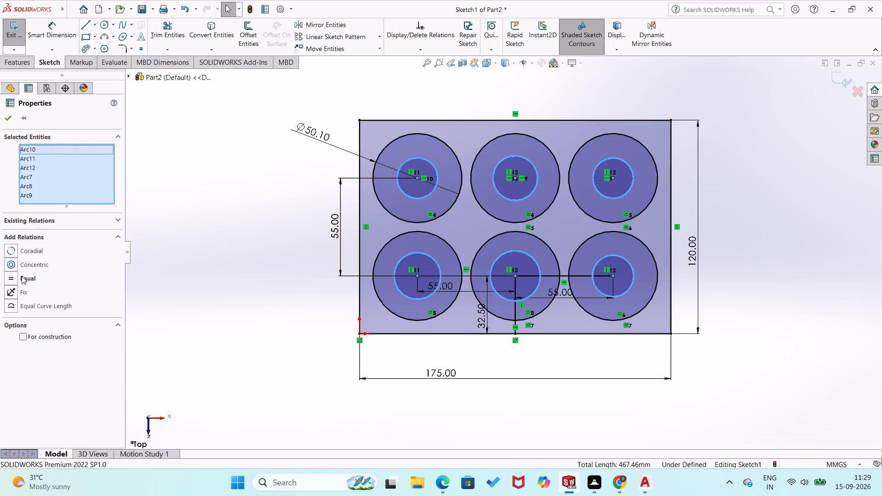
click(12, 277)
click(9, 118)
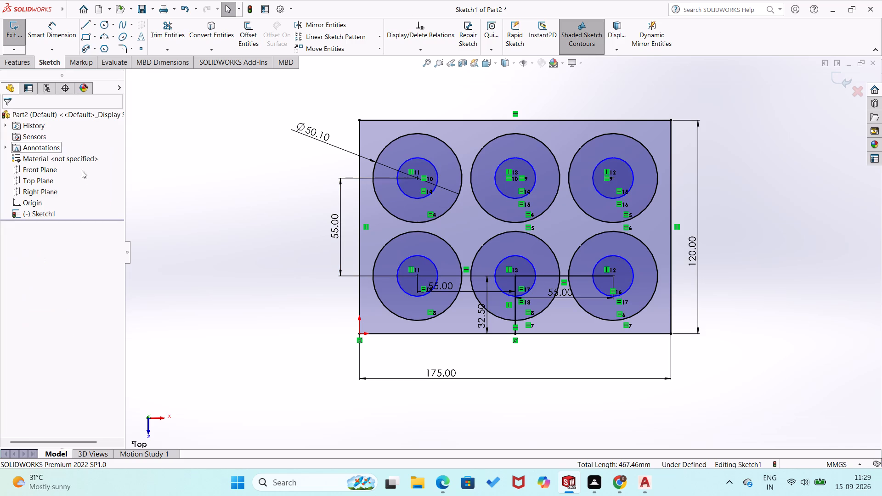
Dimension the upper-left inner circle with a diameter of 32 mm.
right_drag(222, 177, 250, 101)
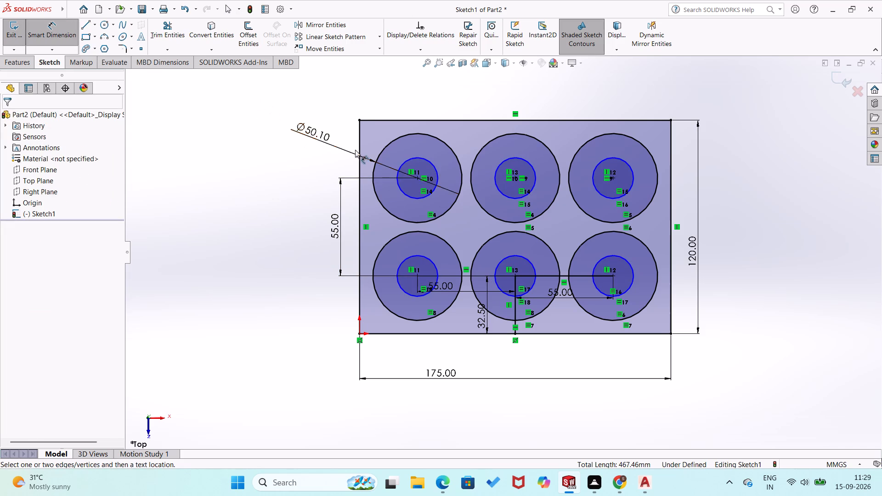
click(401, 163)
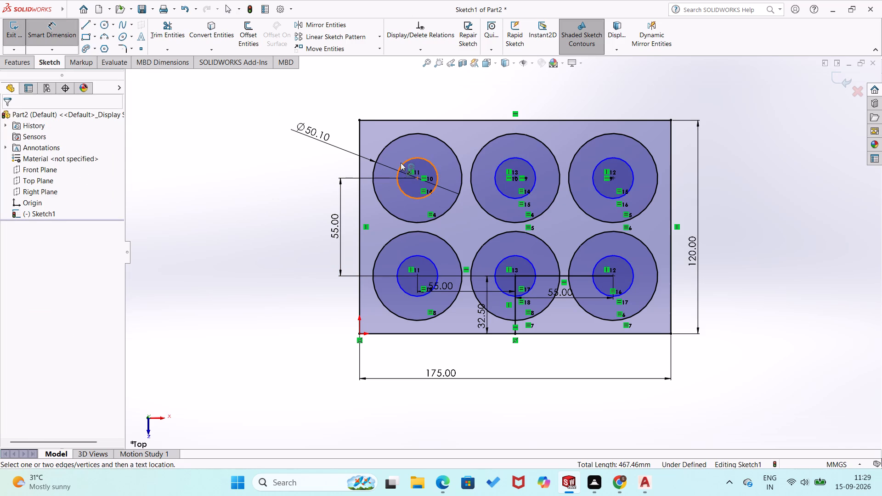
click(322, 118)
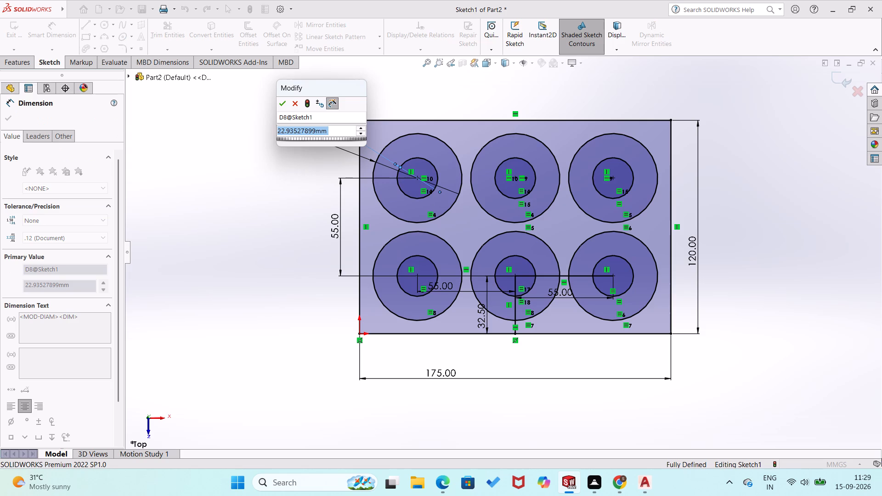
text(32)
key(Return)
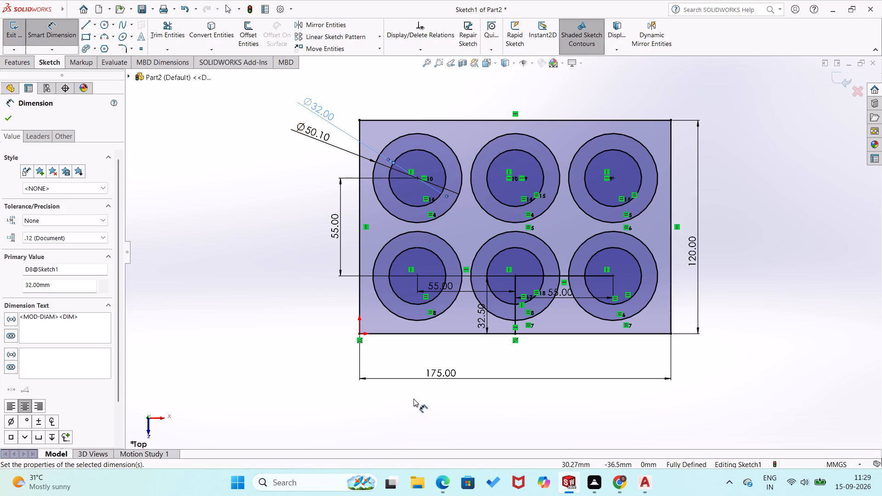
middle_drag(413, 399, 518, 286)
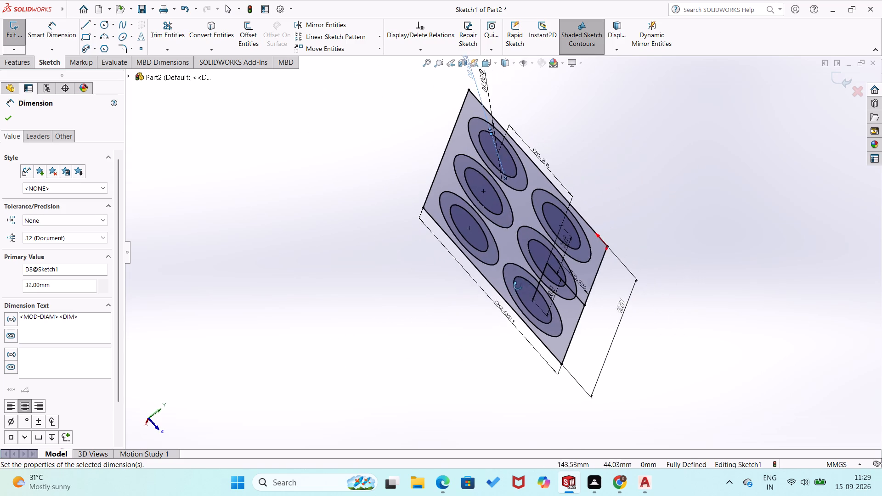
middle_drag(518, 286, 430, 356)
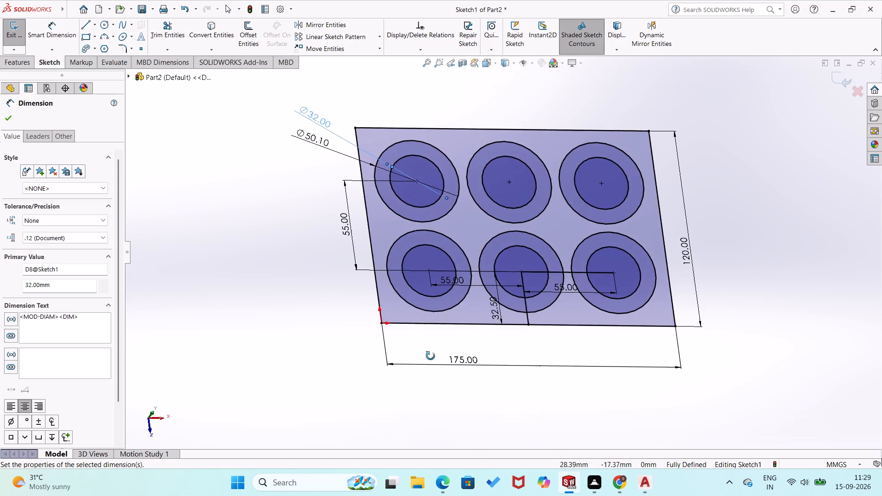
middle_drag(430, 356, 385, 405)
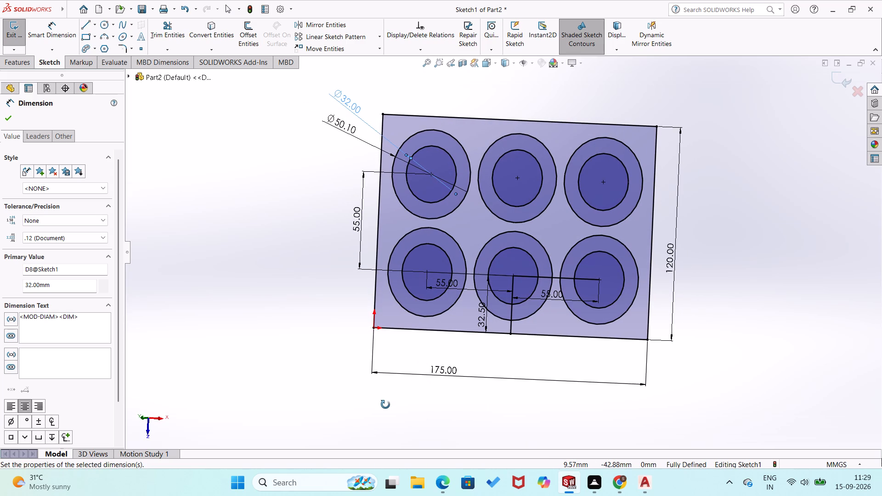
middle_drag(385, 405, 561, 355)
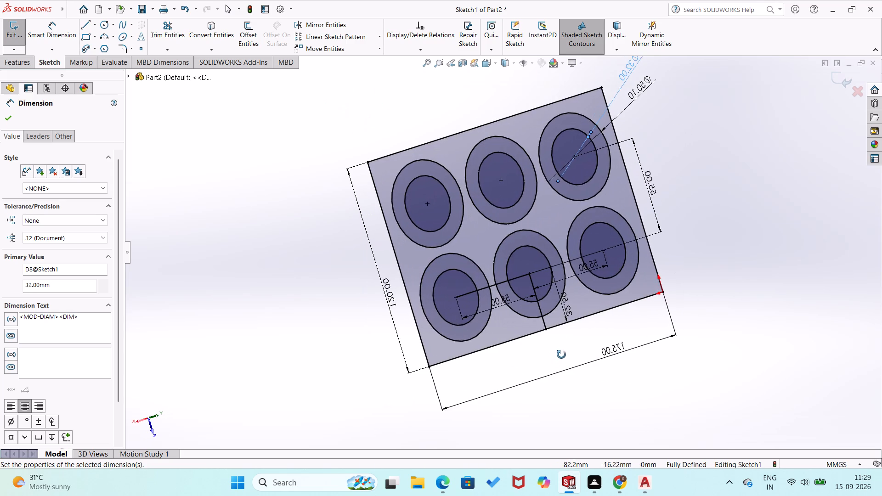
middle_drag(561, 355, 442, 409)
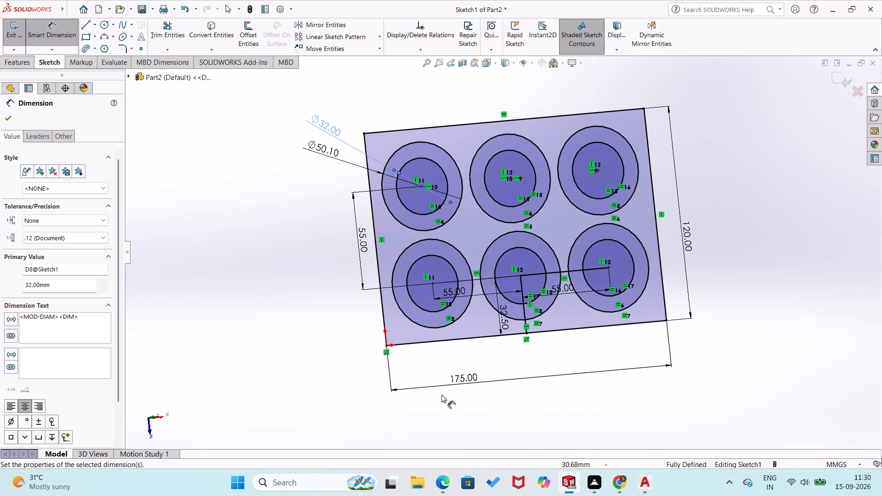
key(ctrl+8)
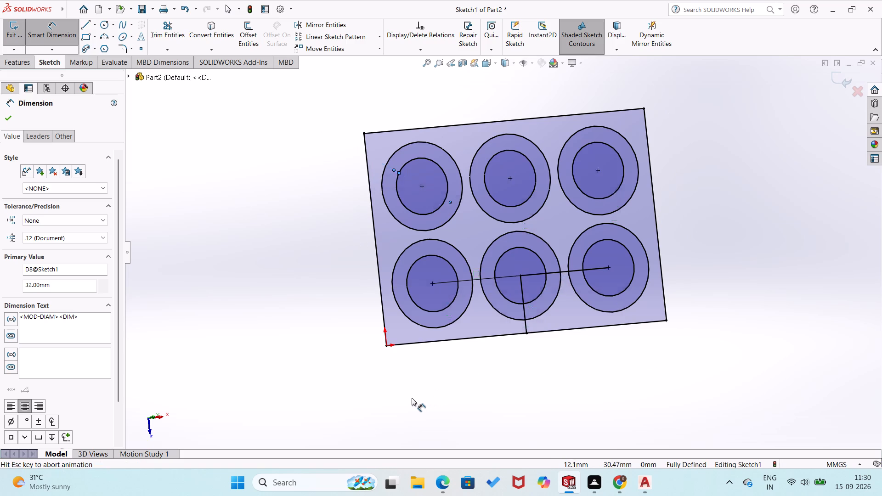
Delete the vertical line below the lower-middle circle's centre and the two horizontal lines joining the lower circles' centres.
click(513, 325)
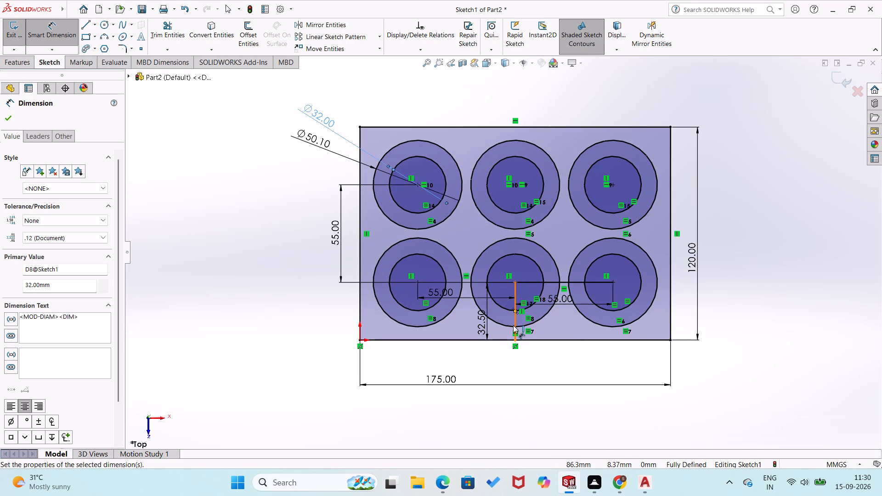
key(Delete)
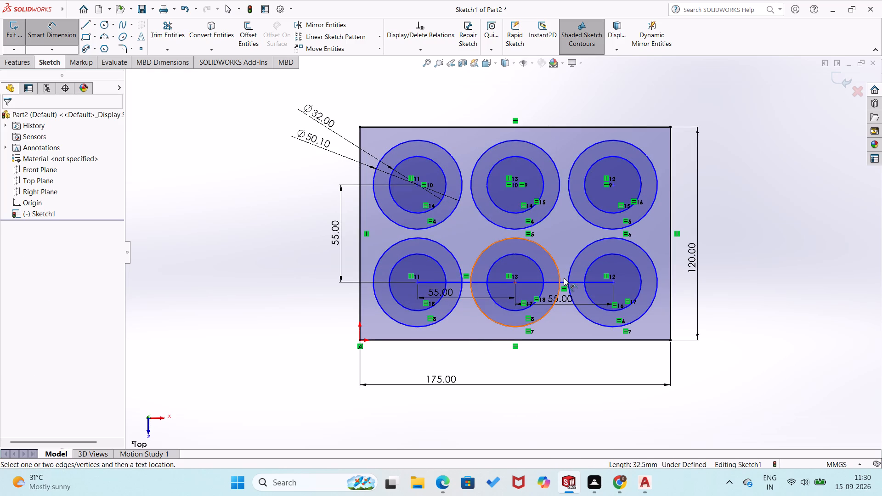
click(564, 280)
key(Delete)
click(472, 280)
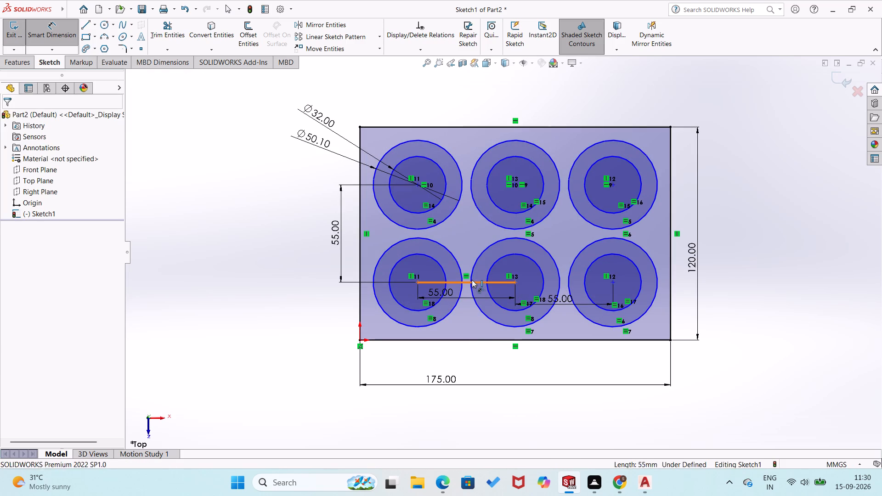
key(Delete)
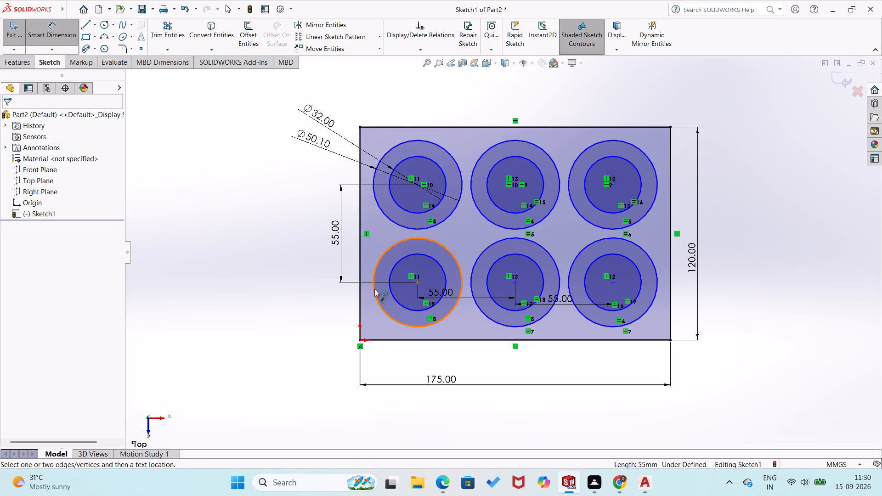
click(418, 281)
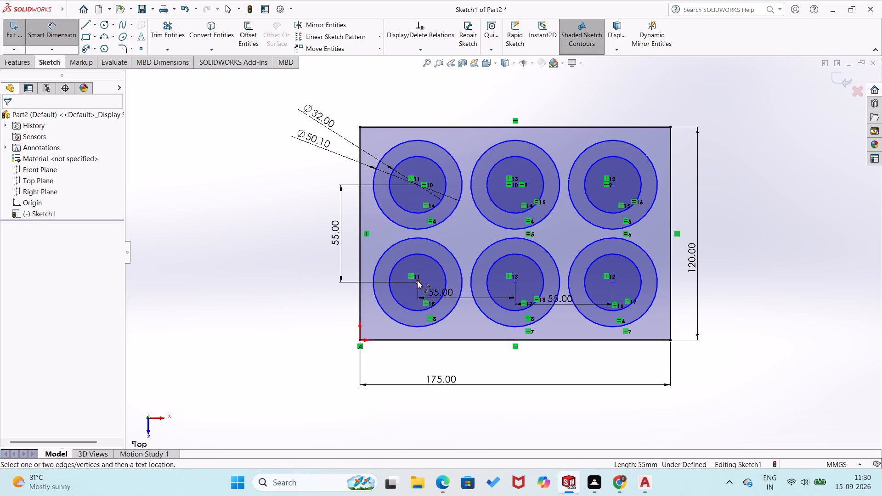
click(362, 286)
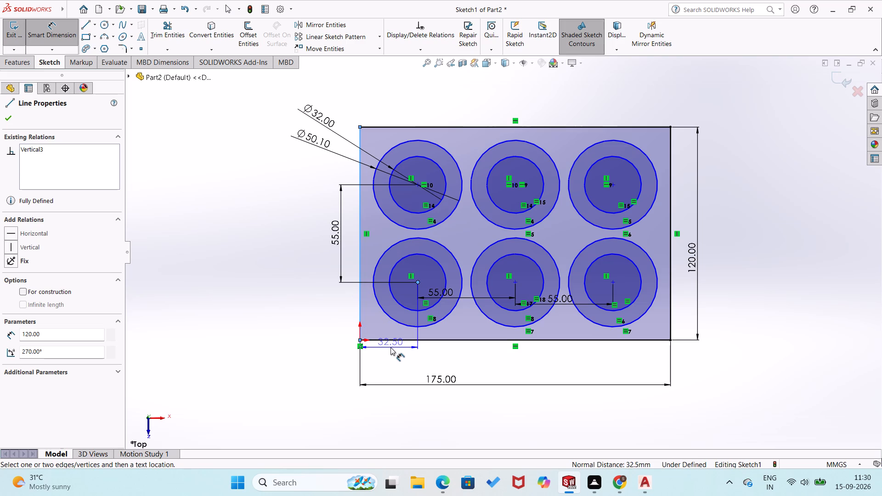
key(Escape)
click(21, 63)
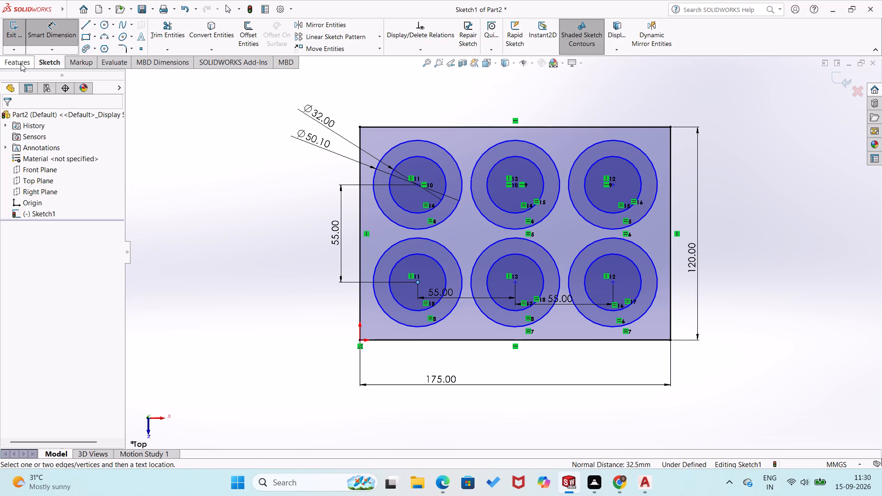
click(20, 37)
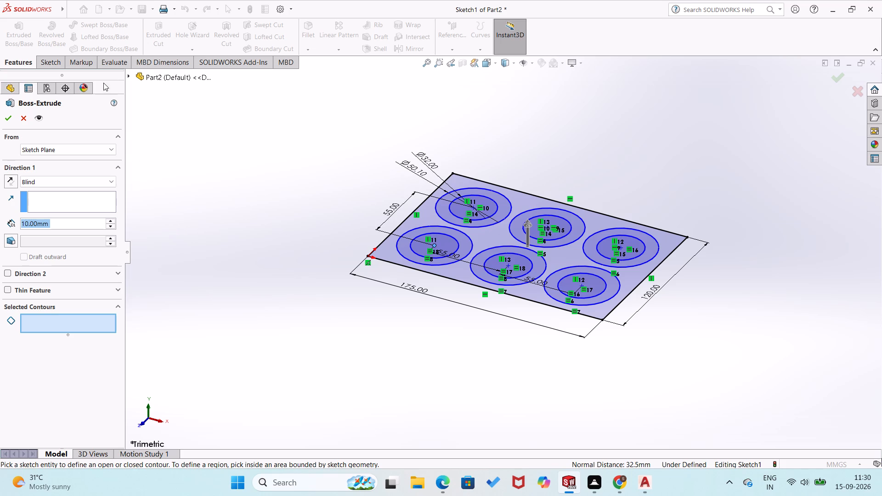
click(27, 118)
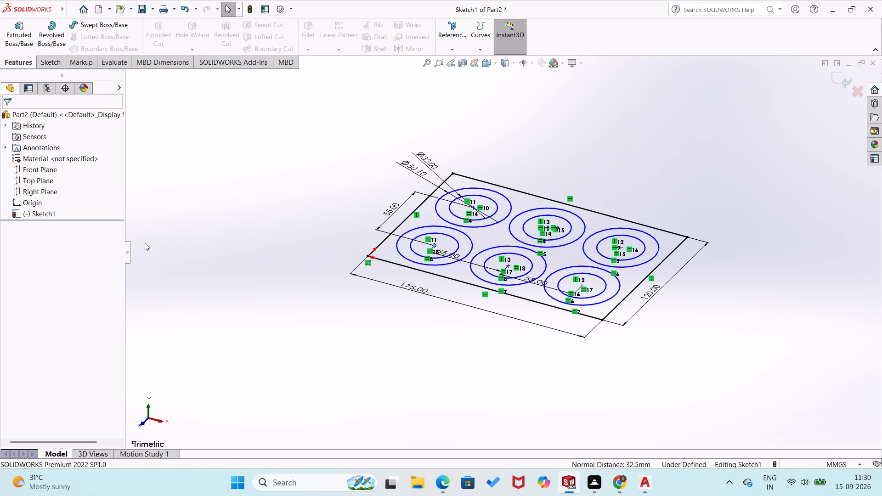
Delete all geometry and dimensions in the Top Plane sketch and exit the sketch.
key(ctrl+8)
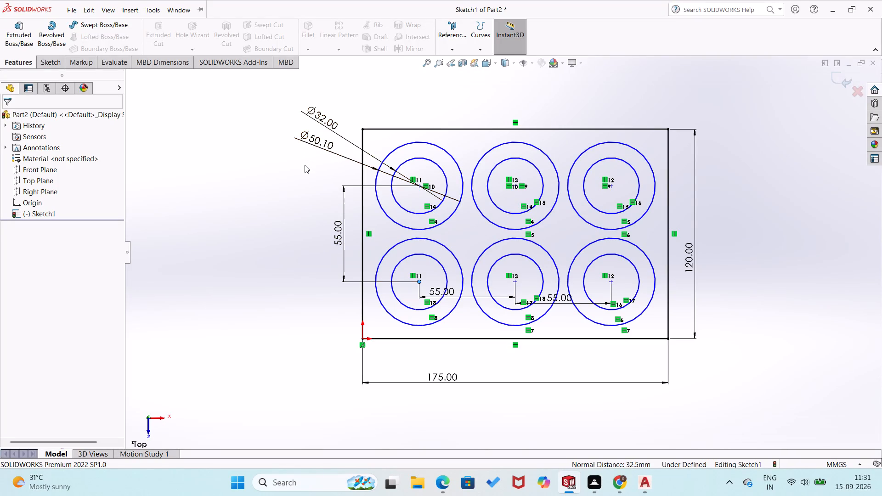
key(ctrl+a)
key(Escape)
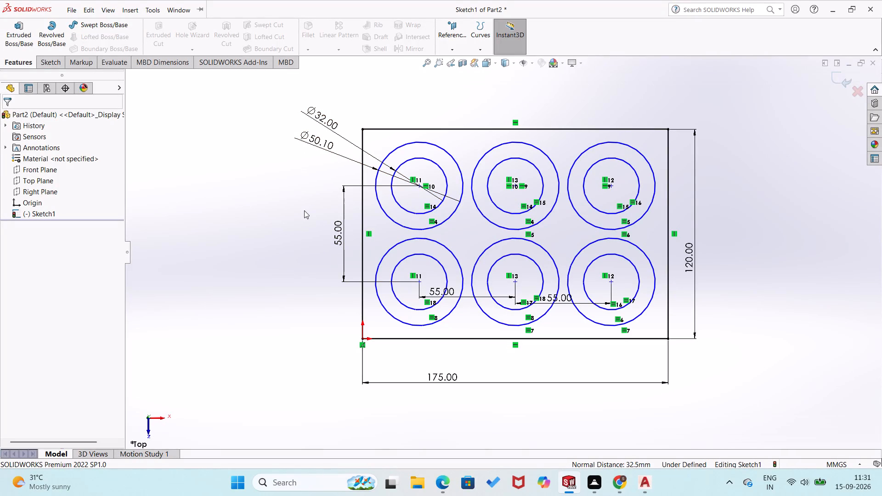
key(Escape)
key(Escape)
key(ctrl+a)
key(Delete)
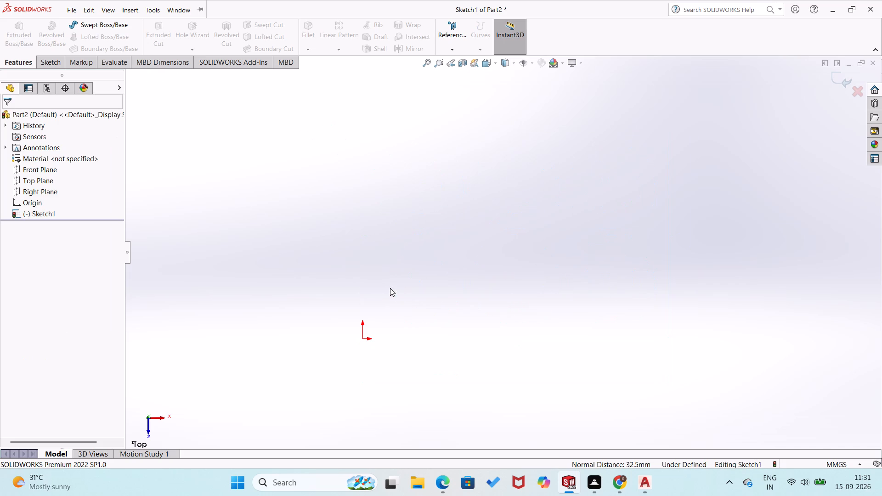
click(34, 179)
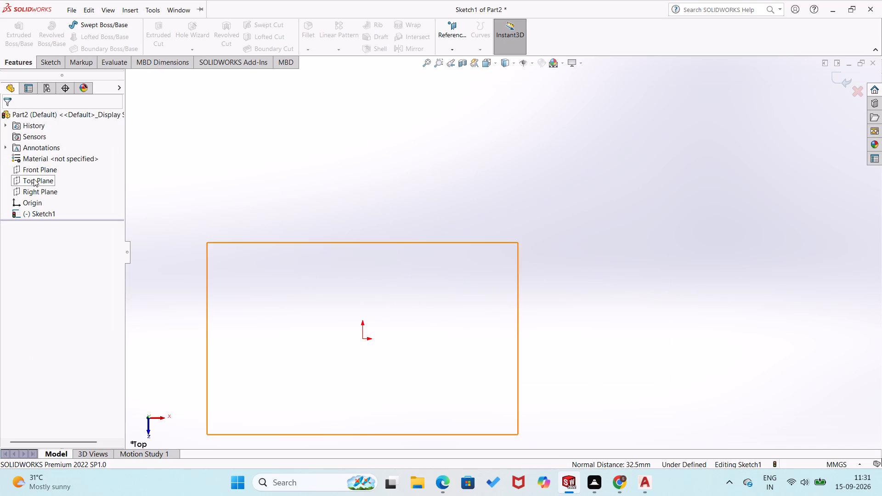
click(40, 160)
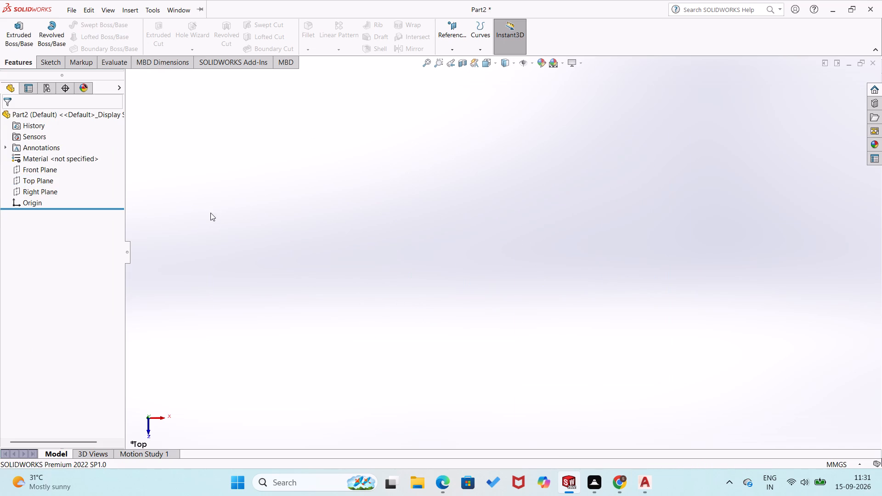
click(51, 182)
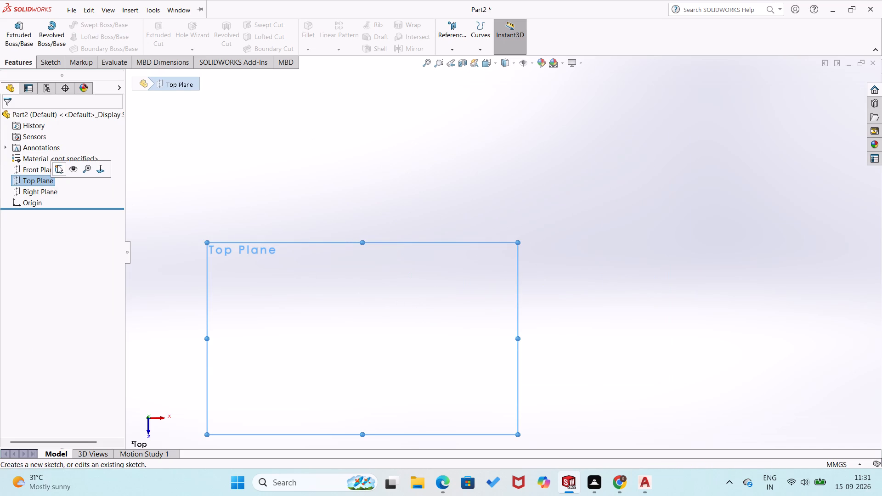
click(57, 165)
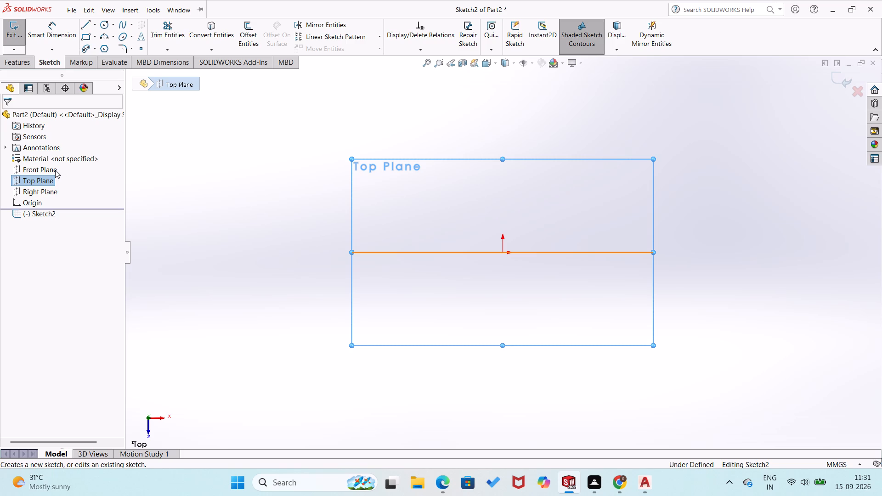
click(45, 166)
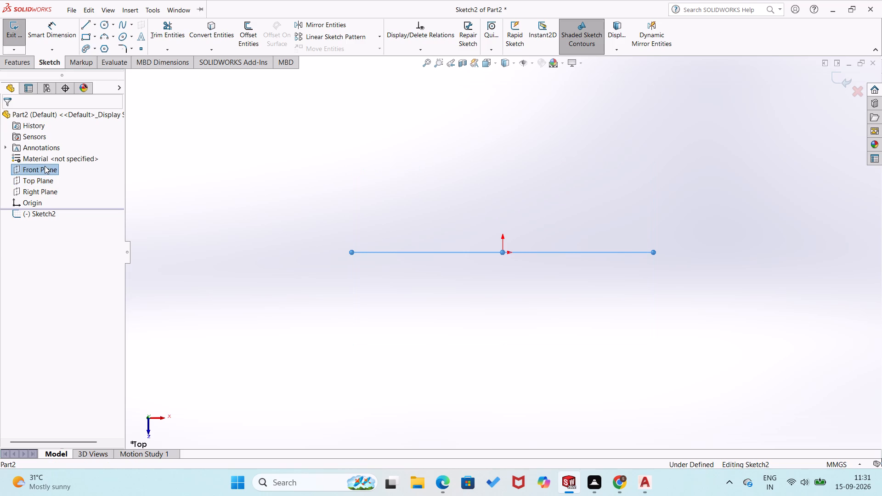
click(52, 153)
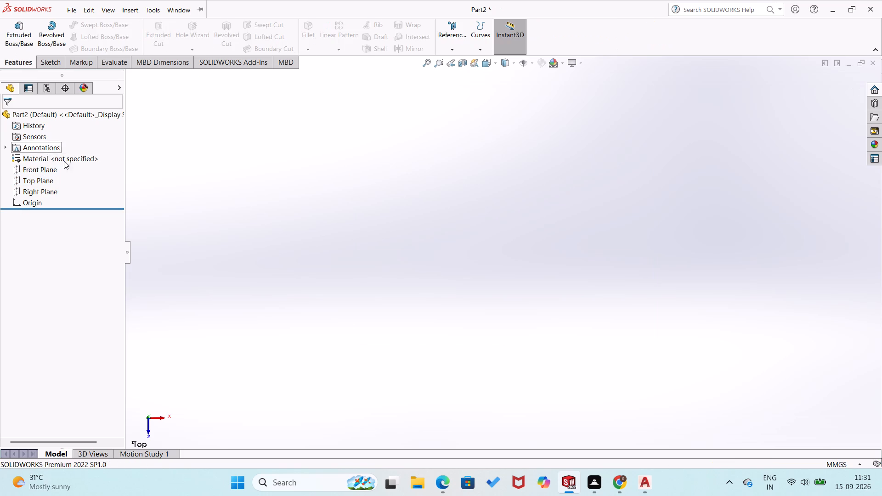
Sketch a line rectangle about 181 by 101 mm on the Front Plane, with its lower-left corner at the origin.
click(42, 168)
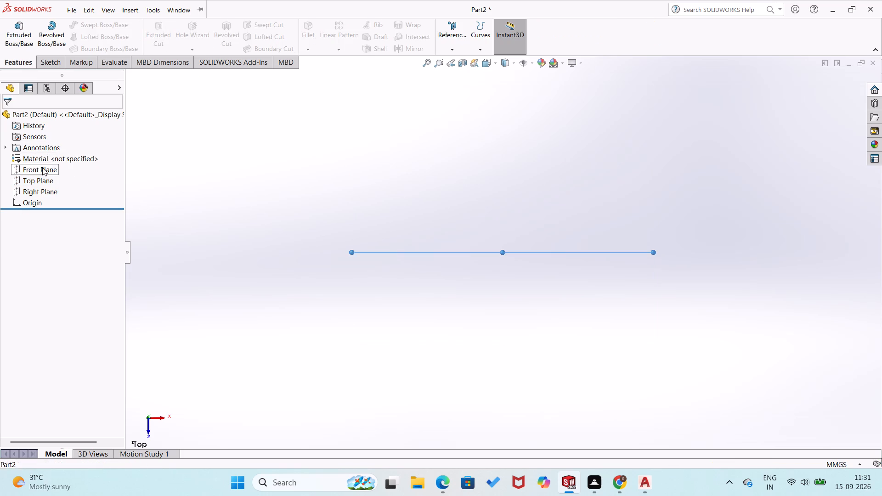
click(49, 151)
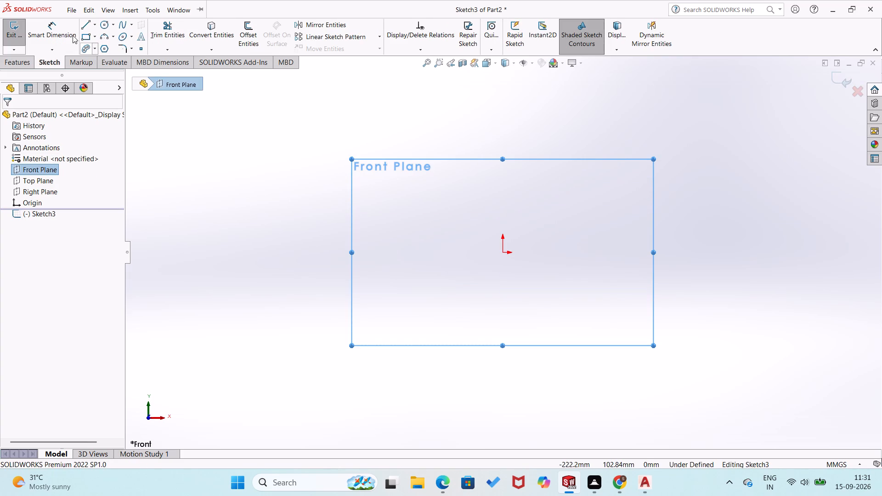
click(85, 19)
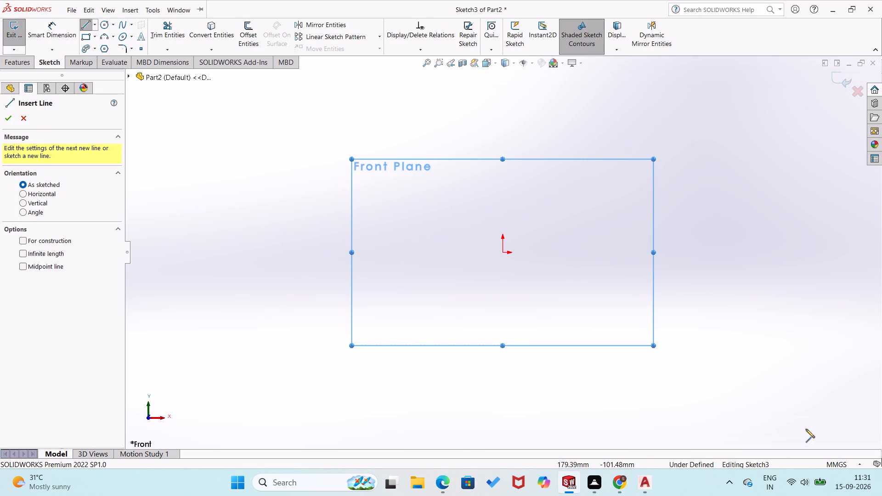
click(503, 251)
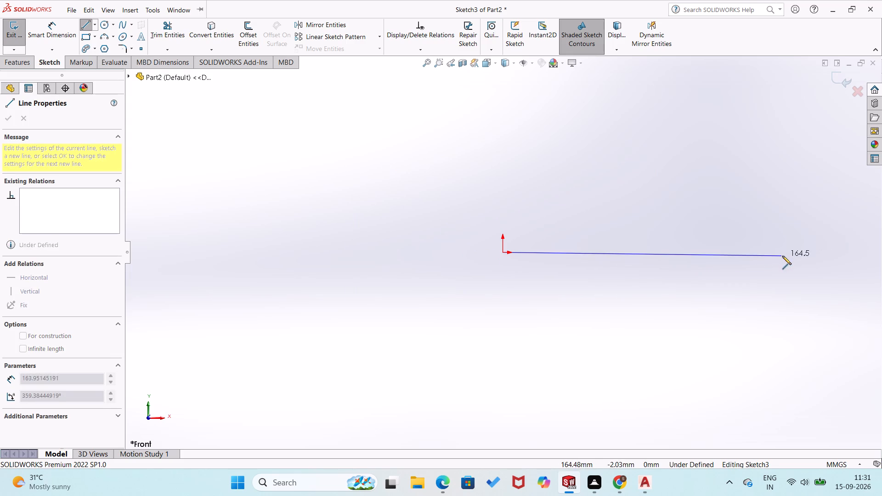
click(809, 252)
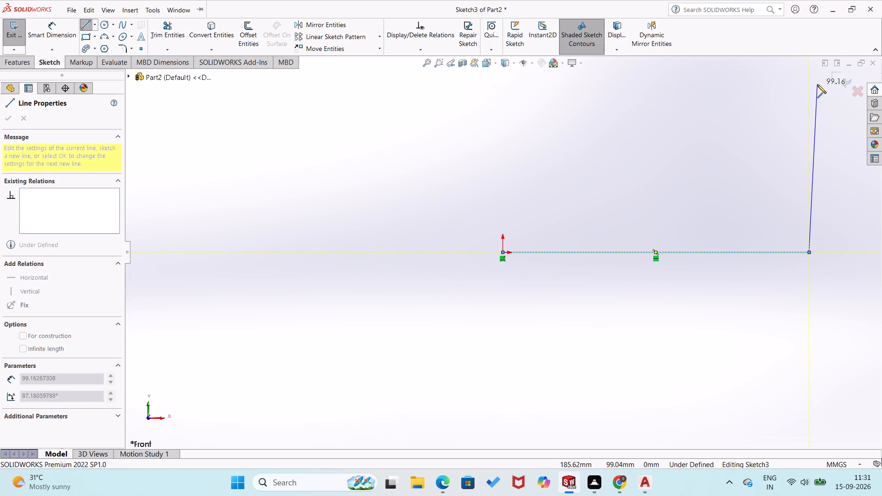
scroll(817, 83, up, 1)
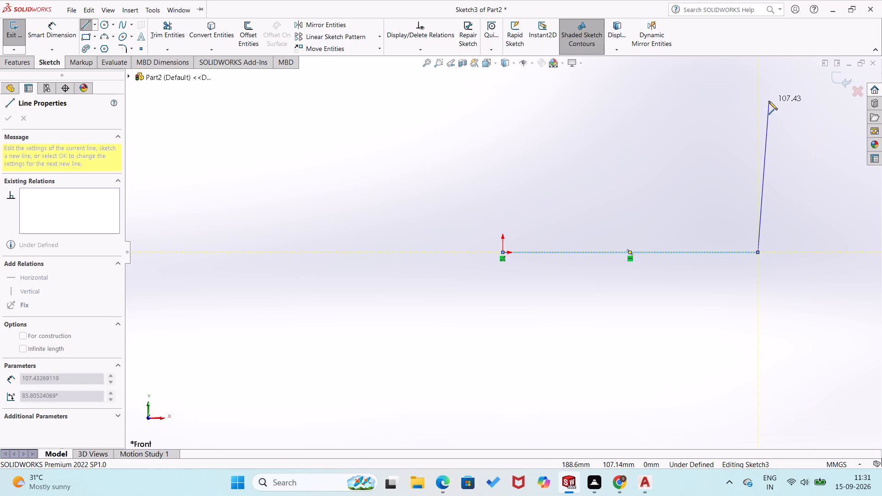
click(755, 110)
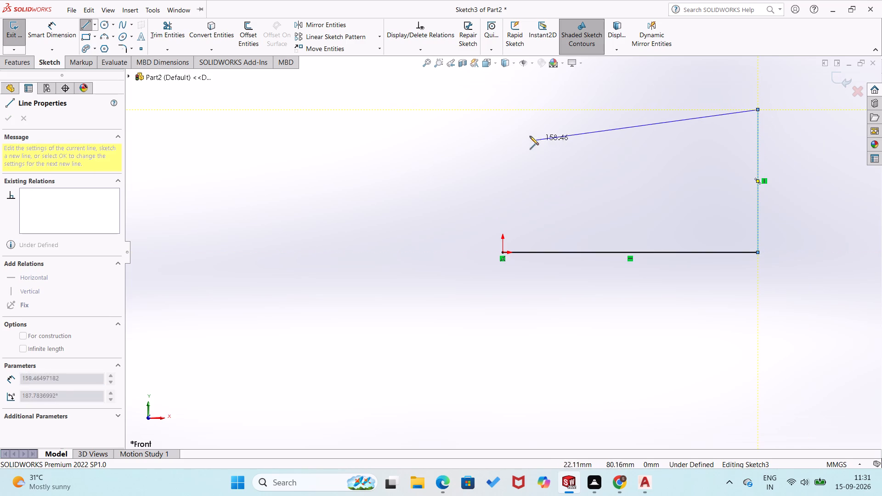
click(502, 110)
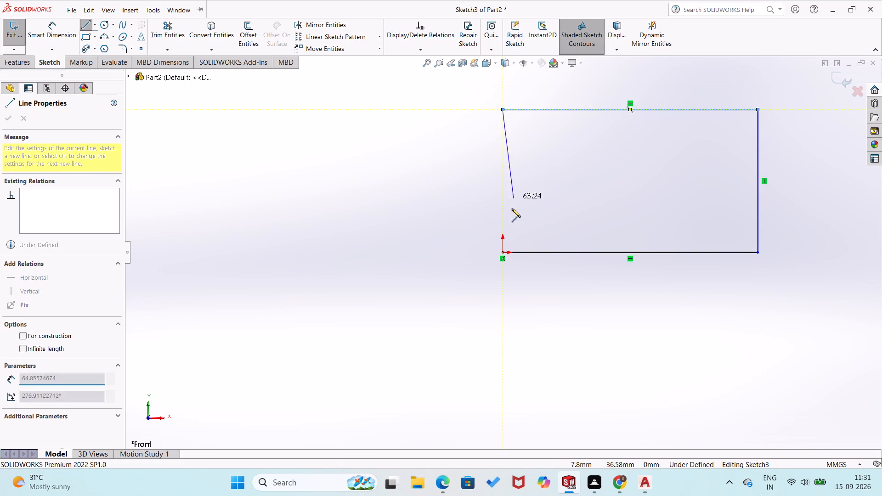
click(503, 252)
right_click(494, 259)
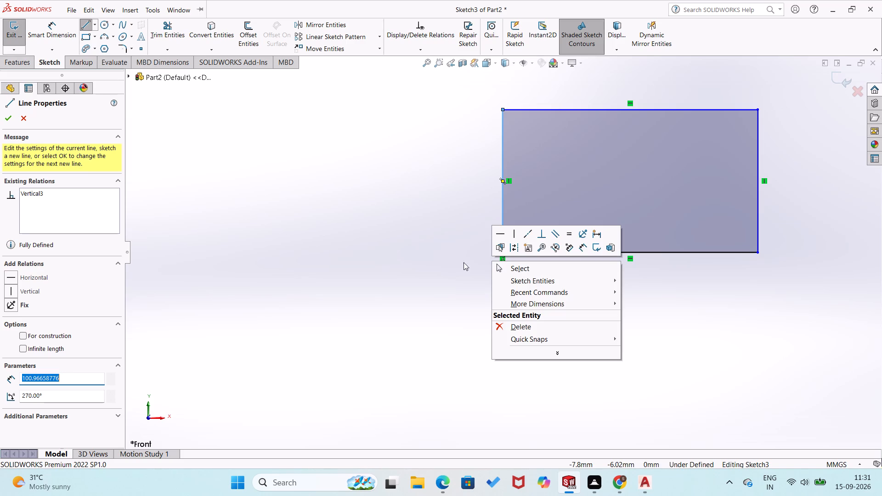
click(541, 274)
Dimension the rectangle with a width of 175 mm and a height of 120 mm.
right_drag(430, 342, 433, 342)
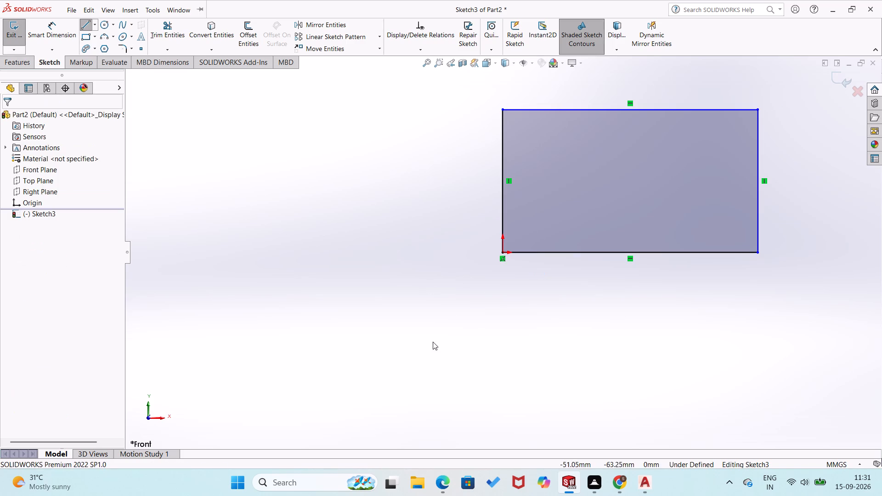
right_drag(433, 342, 459, 259)
click(578, 251)
click(594, 284)
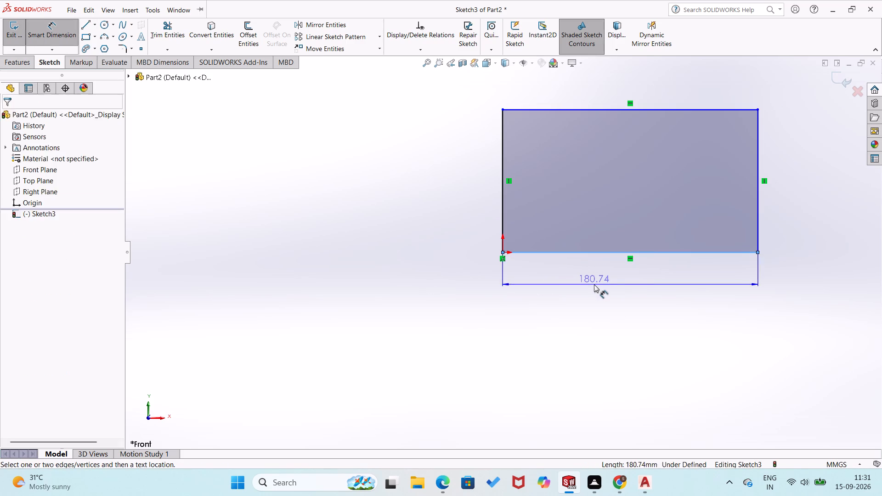
key(1)
text(75)
key(Return)
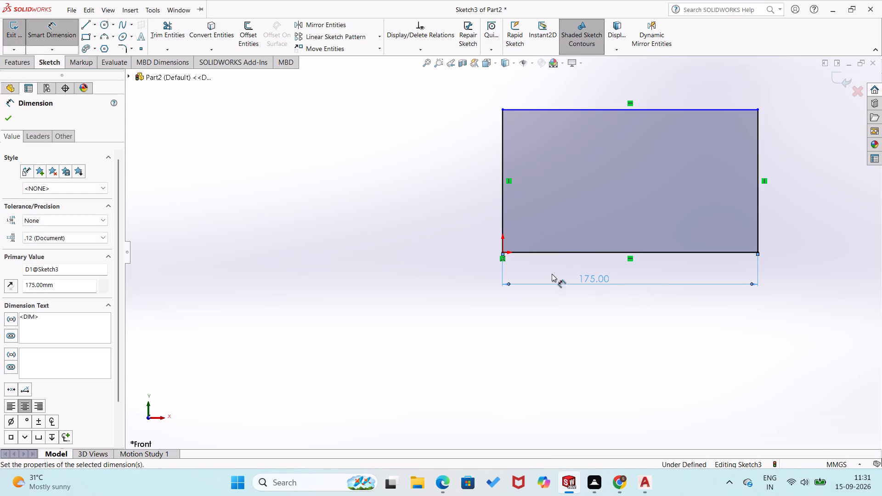
click(502, 210)
click(484, 220)
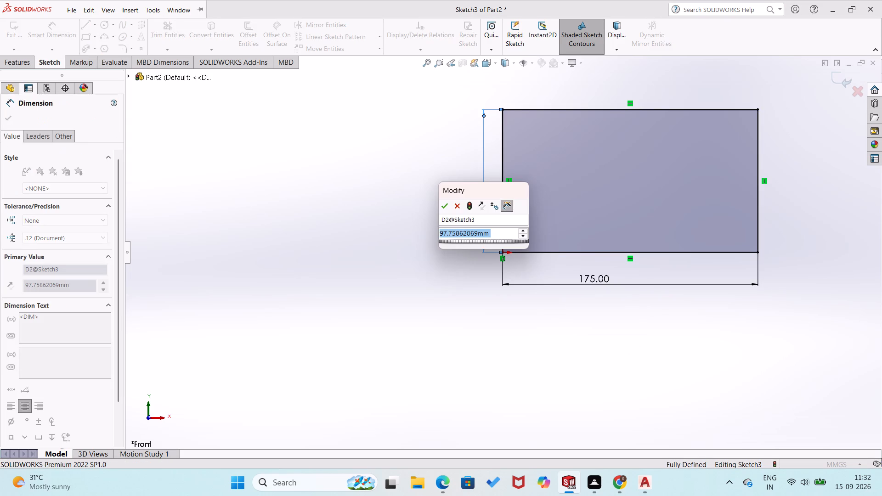
text(120)
key(Return)
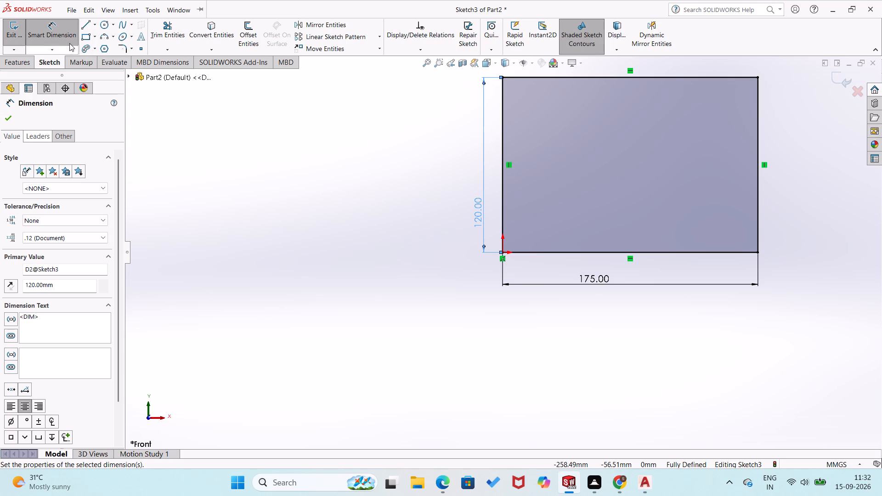
Extrude the rectangle as a blind boss 40 mm deep.
click(28, 62)
click(23, 40)
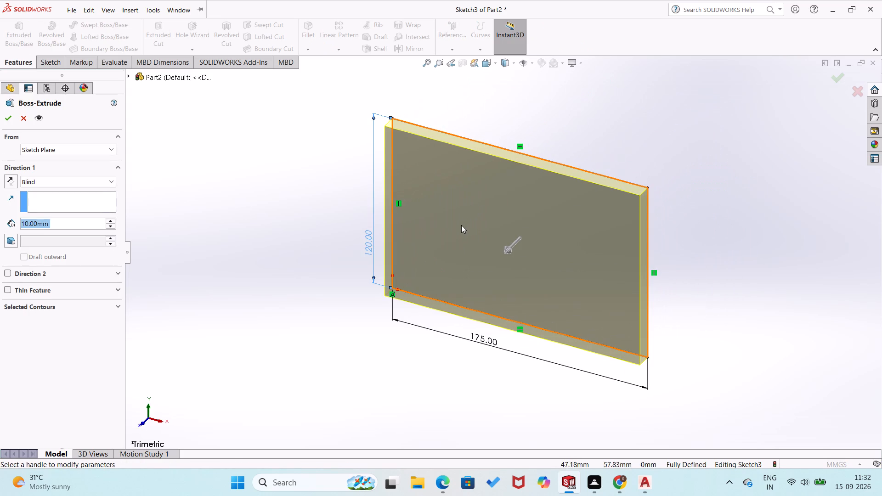
click(109, 220)
click(109, 220)
click(109, 220)
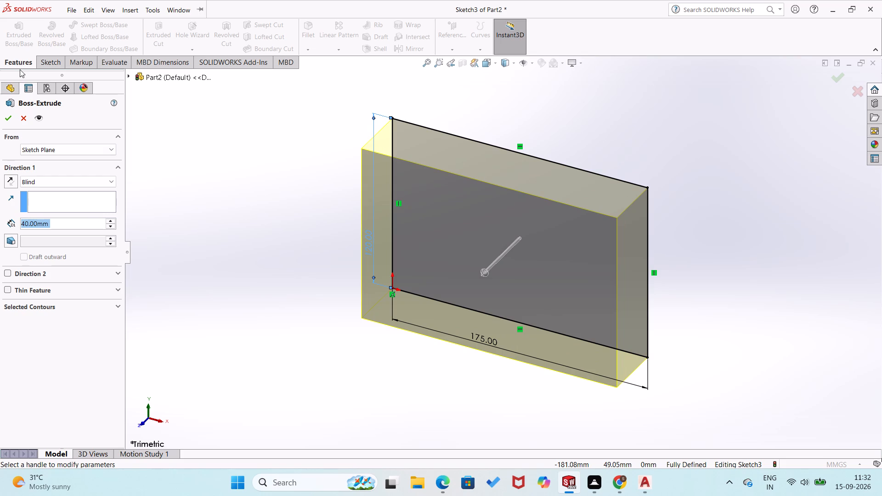
click(9, 113)
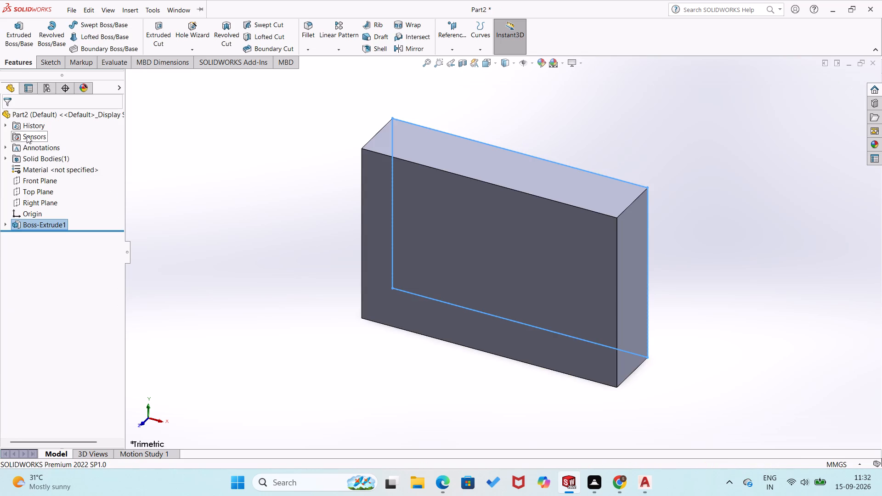
On the block's front face, sketch an upper row of three circles with radii of about 15, 17 and 19 mm.
click(423, 255)
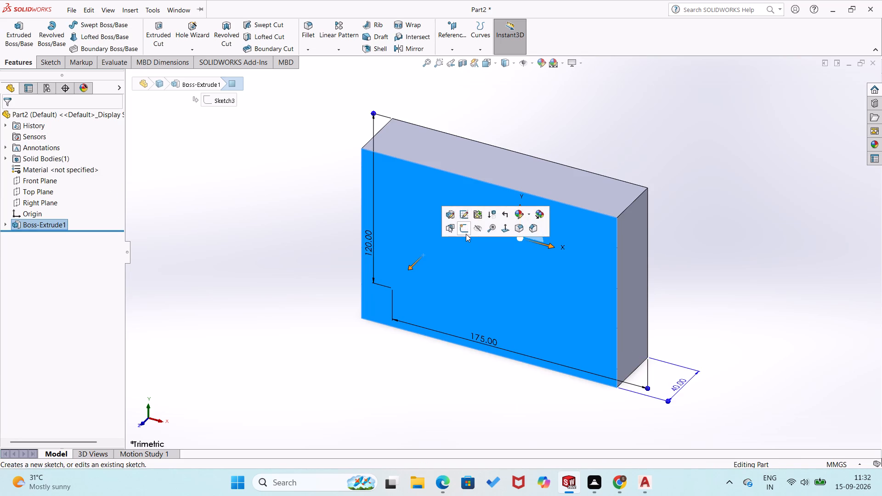
click(466, 232)
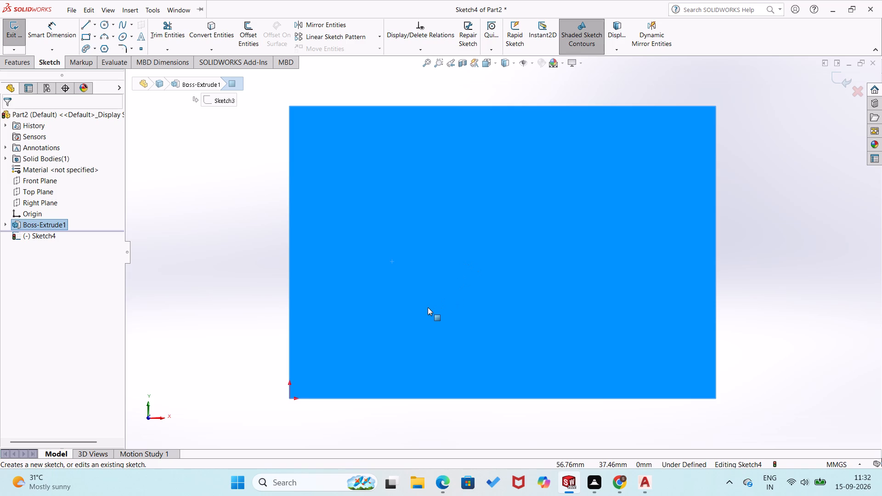
click(428, 307)
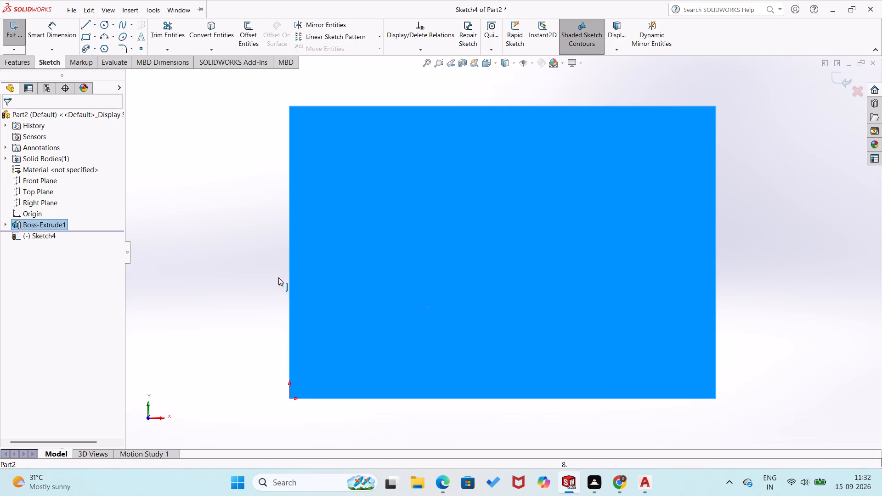
click(243, 271)
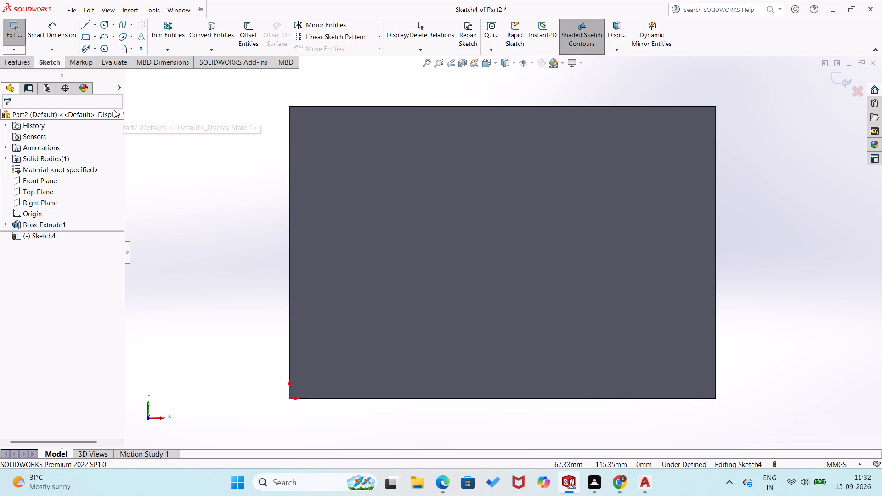
click(102, 23)
click(371, 171)
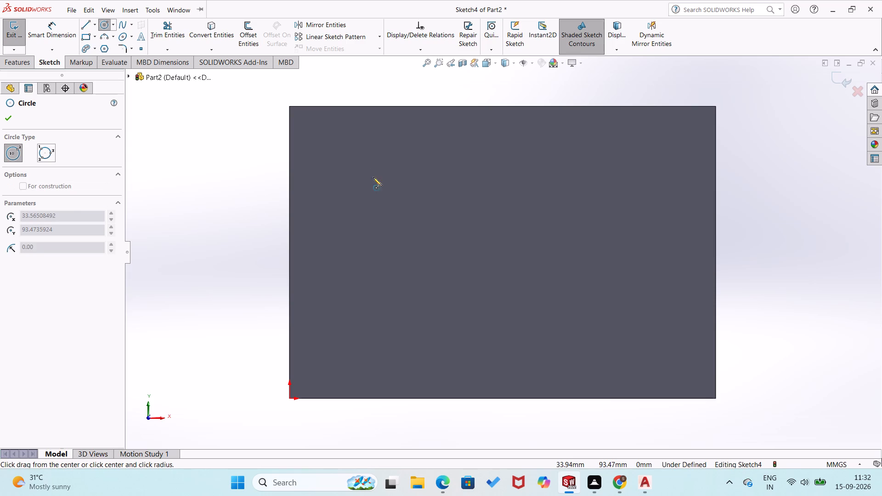
click(390, 202)
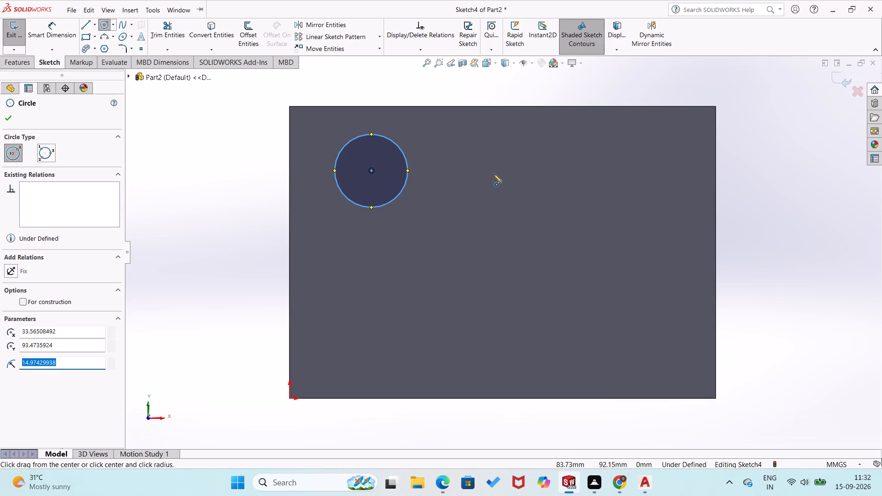
click(499, 170)
click(521, 205)
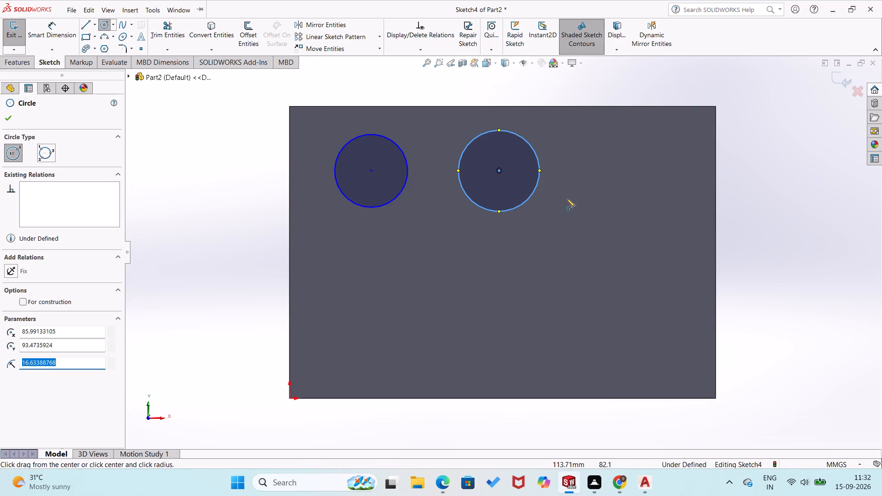
click(641, 174)
click(651, 220)
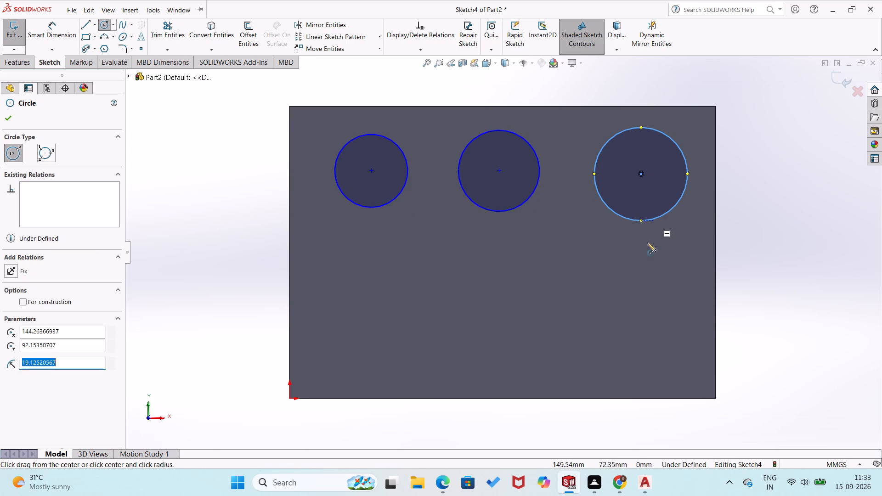
Sketch a lower row of three circles, from right to left with radii of about 19, 20 and 21 mm.
click(645, 323)
click(663, 365)
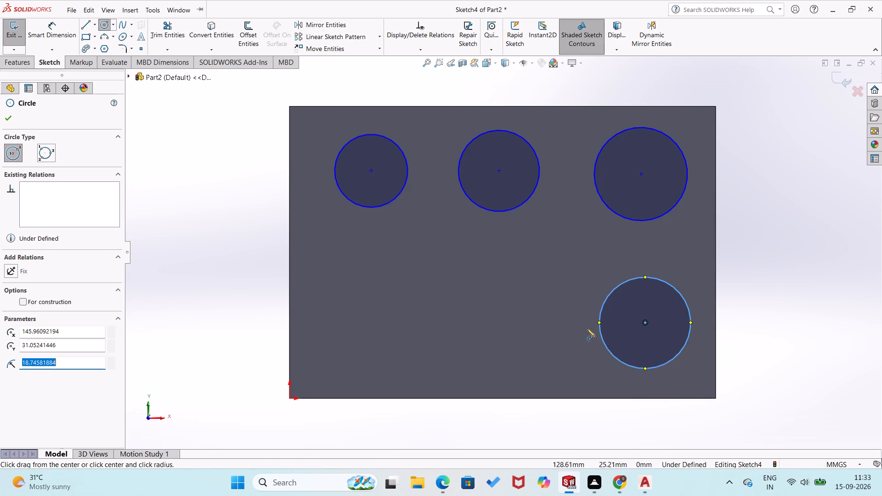
click(501, 307)
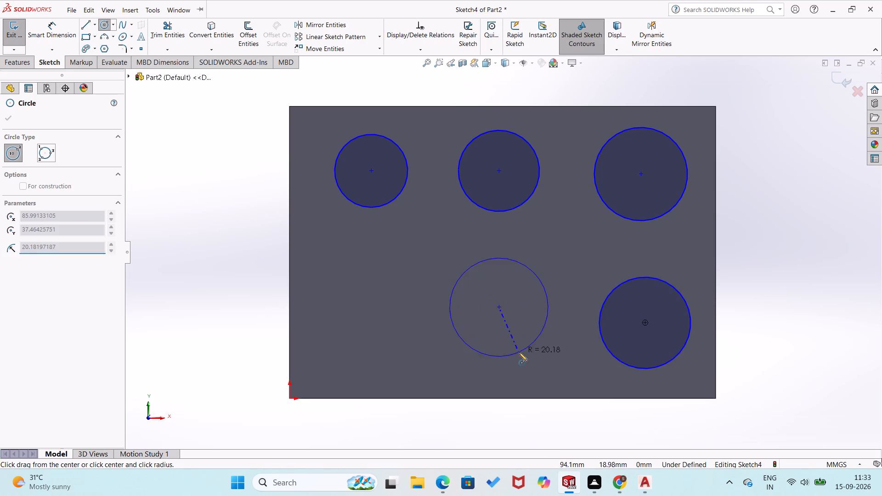
click(519, 352)
click(381, 306)
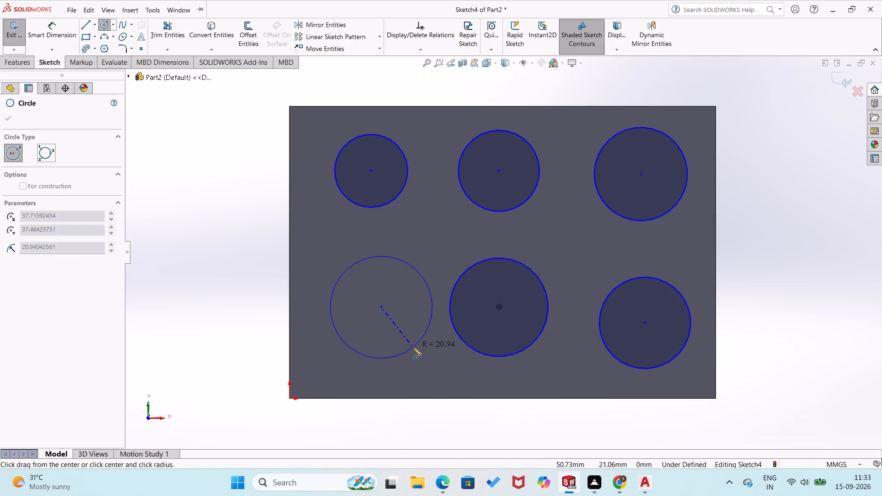
click(413, 348)
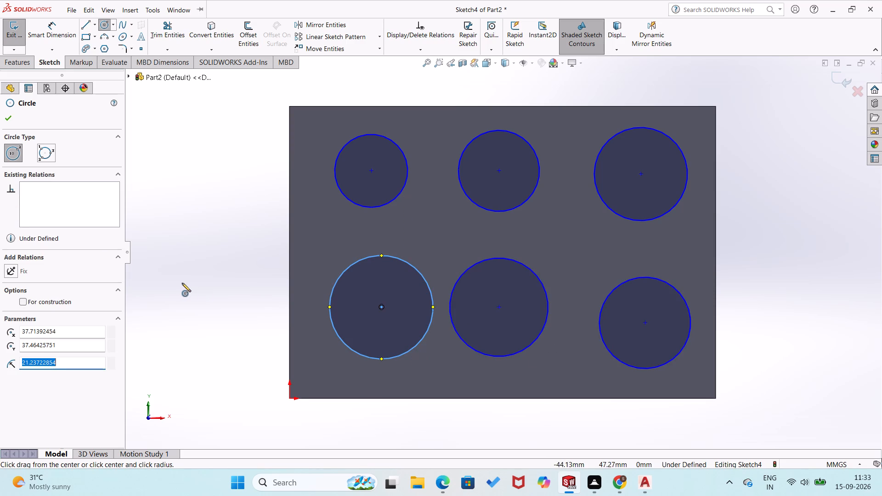
right_click(183, 281)
click(216, 289)
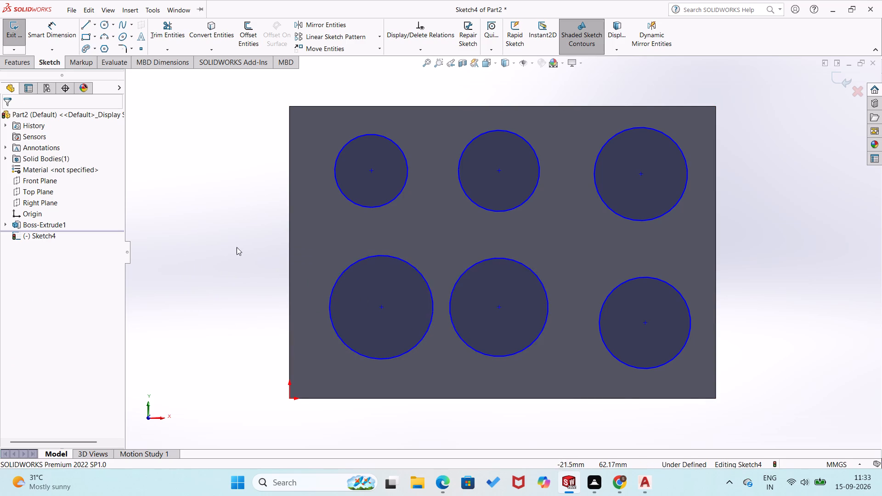
Dimension the horizontal distance between the lower-middle and lower-right circle centres as 55 mm.
right_drag(235, 247, 261, 179)
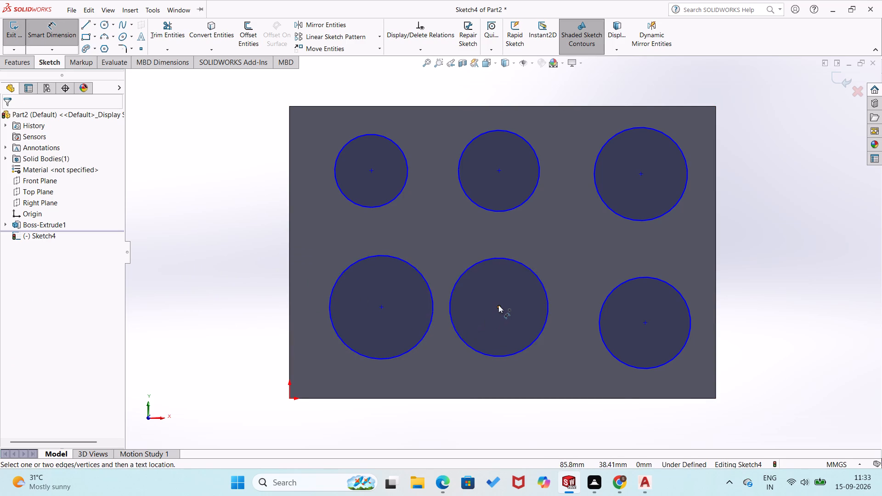
click(498, 305)
click(646, 324)
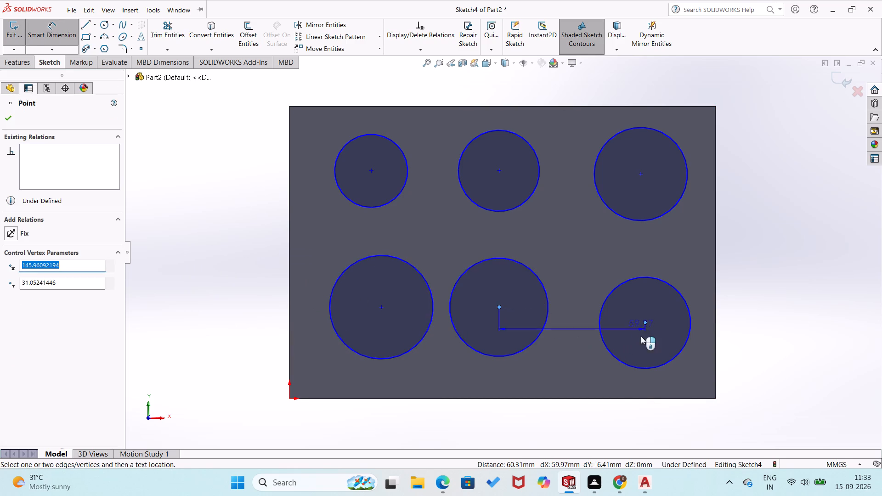
click(627, 418)
text(55)
key(Return)
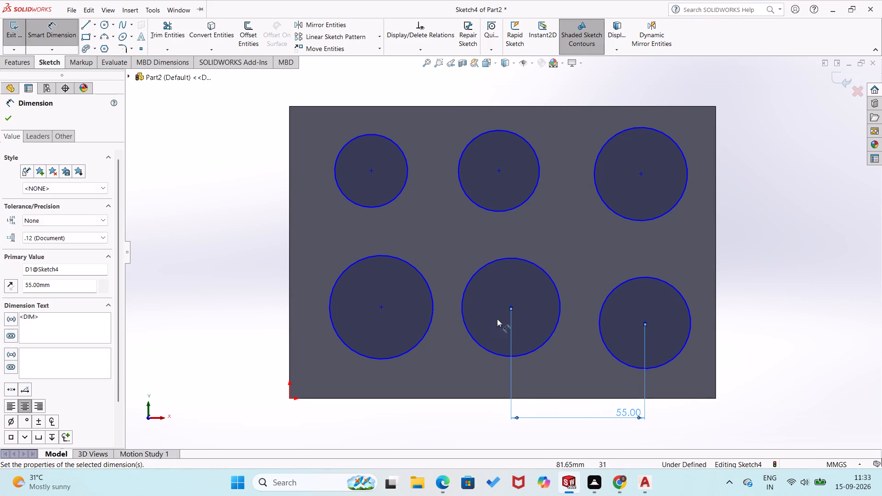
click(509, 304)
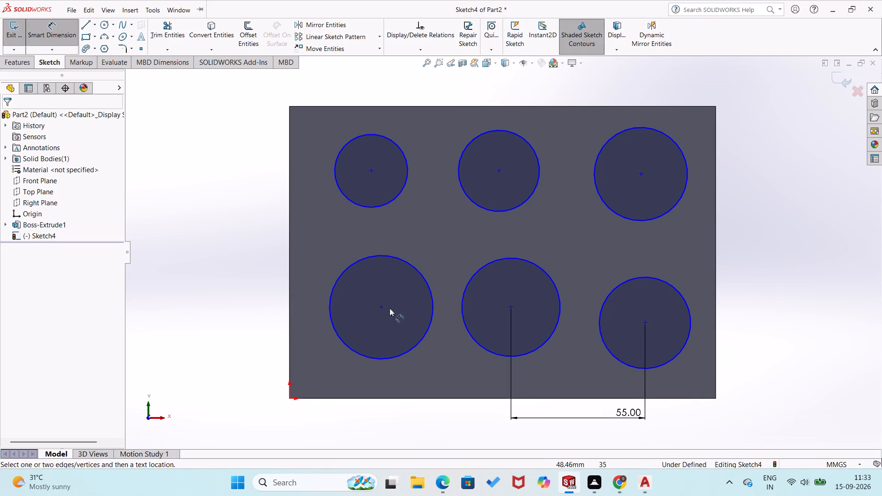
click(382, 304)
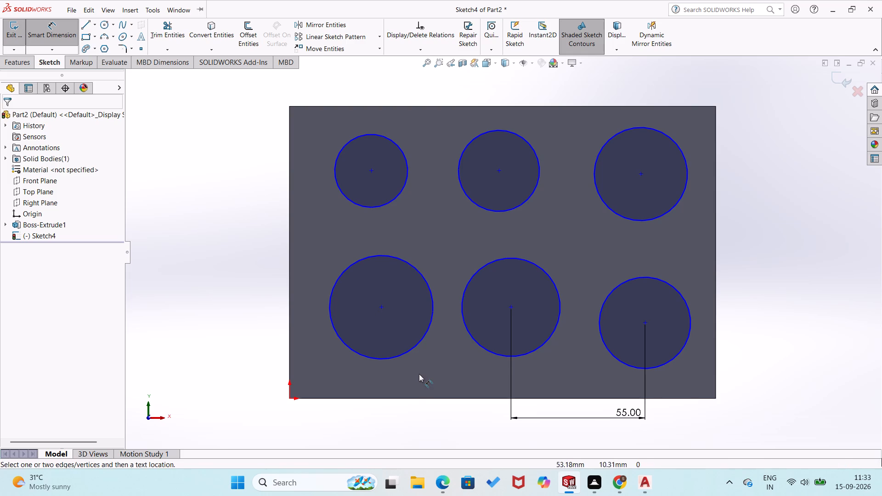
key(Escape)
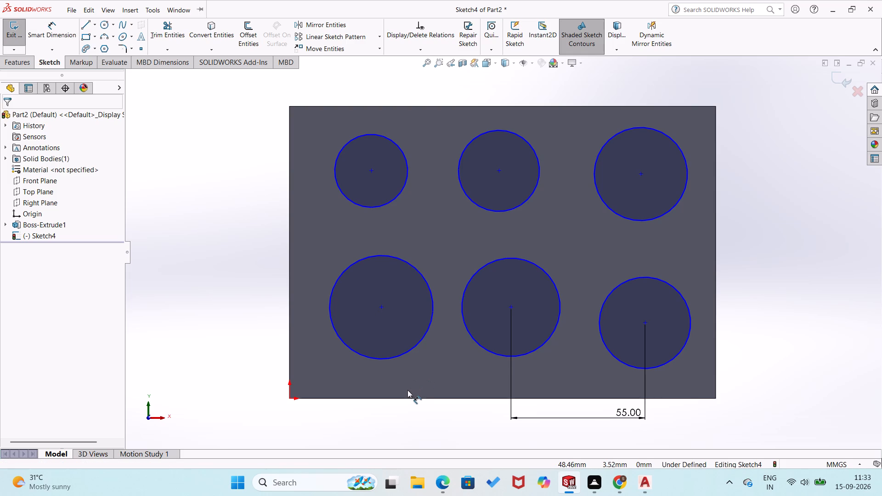
Dimension the horizontal distance between the lower-left and lower-middle circle centres as 55 mm.
right_drag(217, 334, 270, 277)
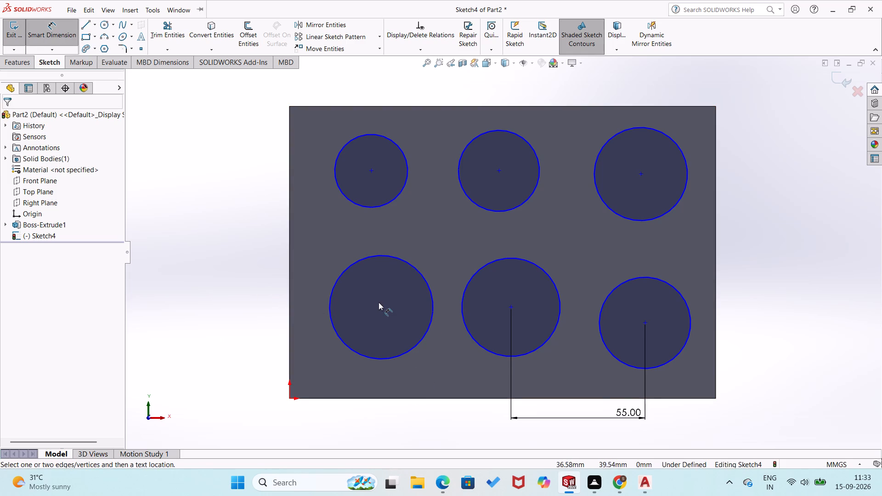
click(383, 306)
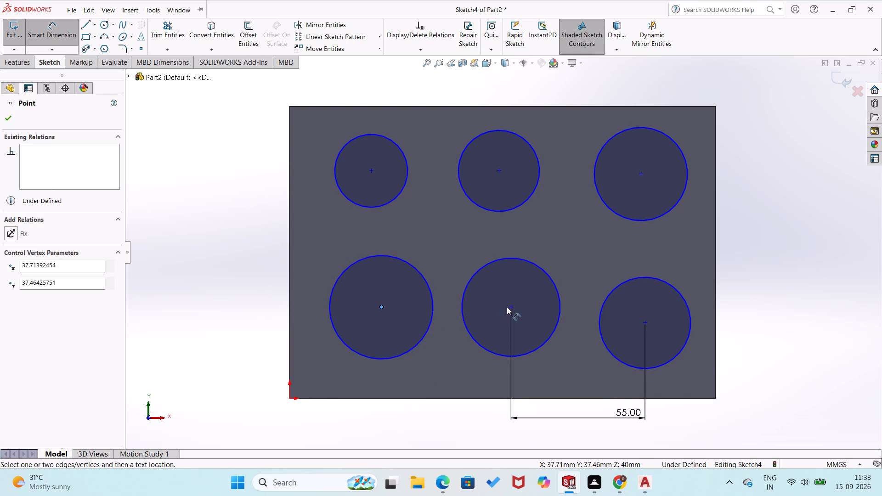
click(509, 306)
click(452, 412)
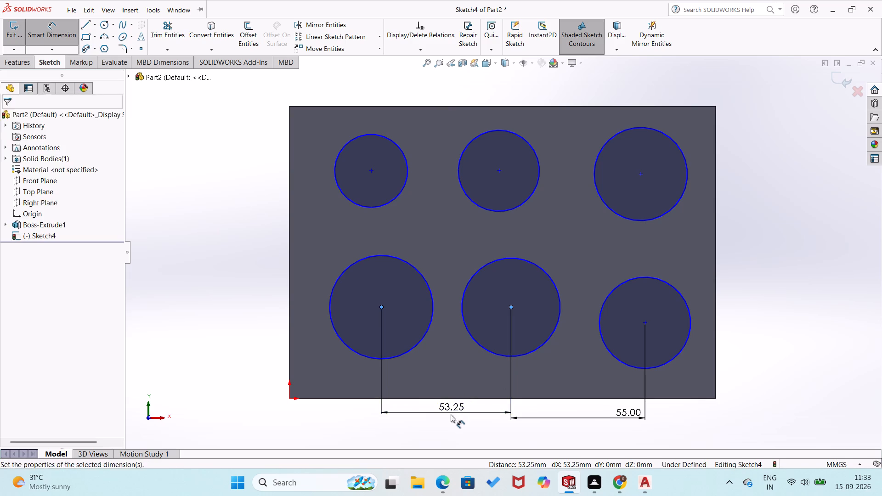
text(55)
key(Return)
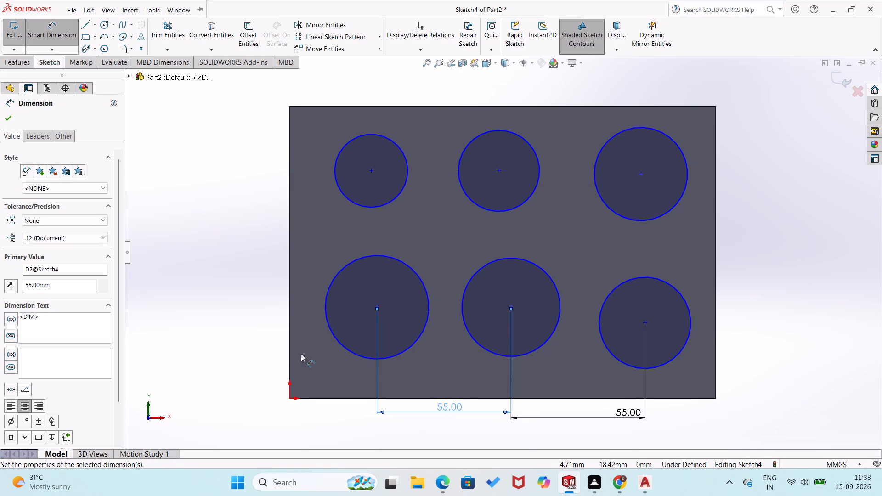
click(210, 331)
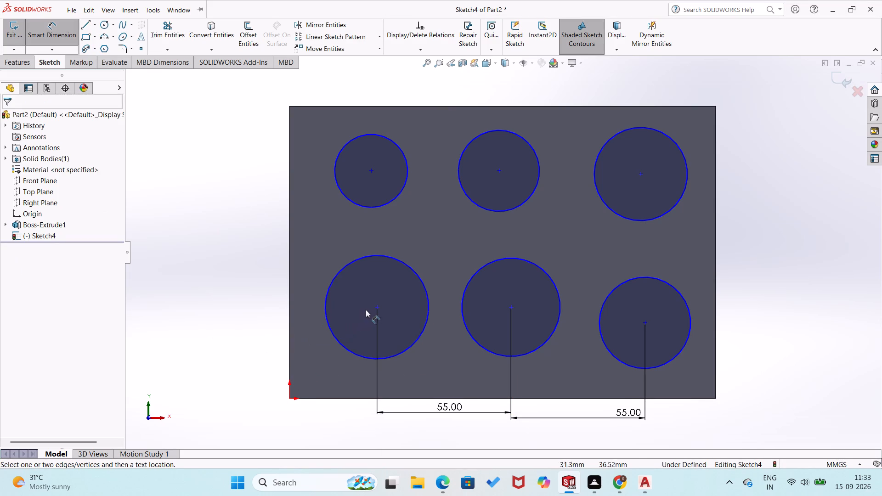
Dimension the lower-left circle's centre 32.5 mm from the block's left edge.
click(374, 305)
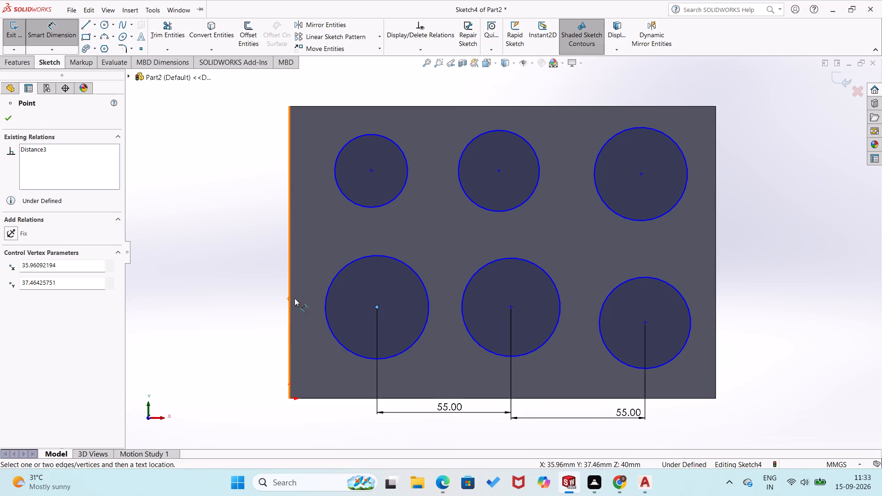
click(290, 299)
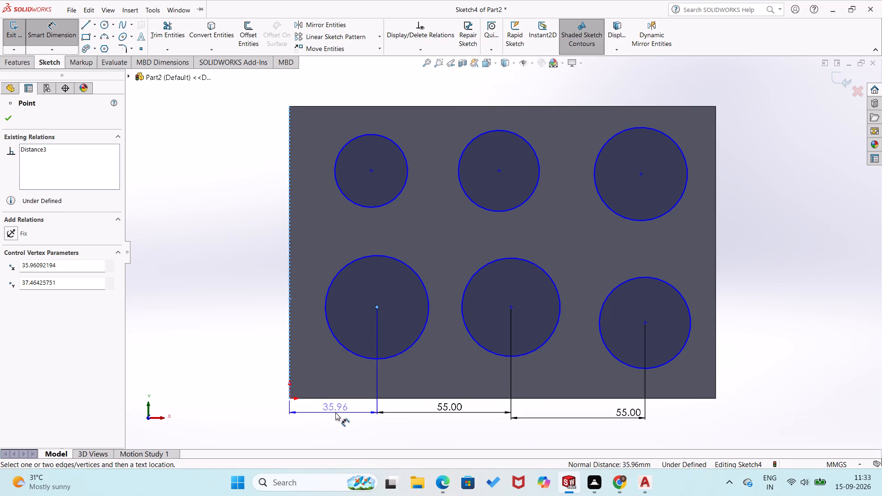
click(335, 413)
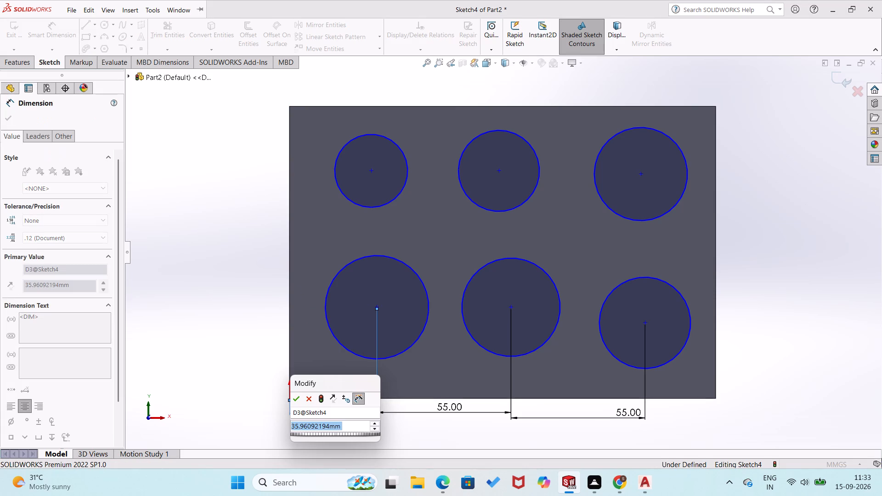
text(32)
text(.5)
key(Return)
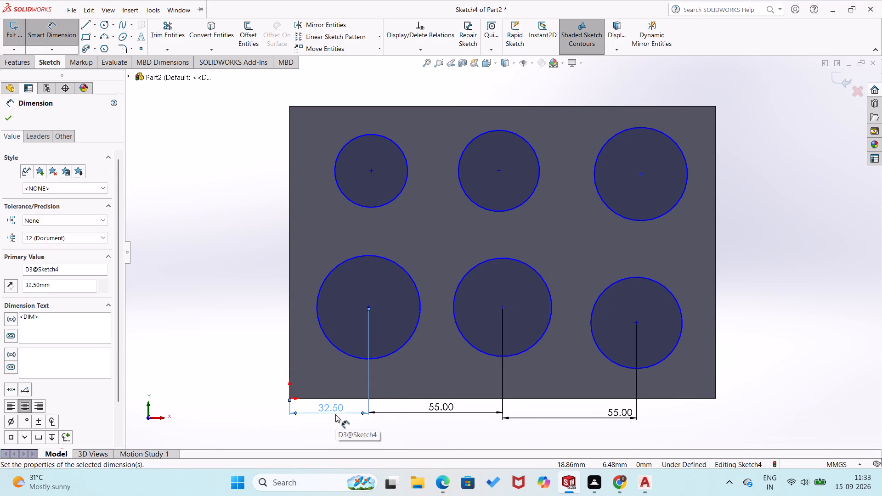
drag(260, 361, 266, 359)
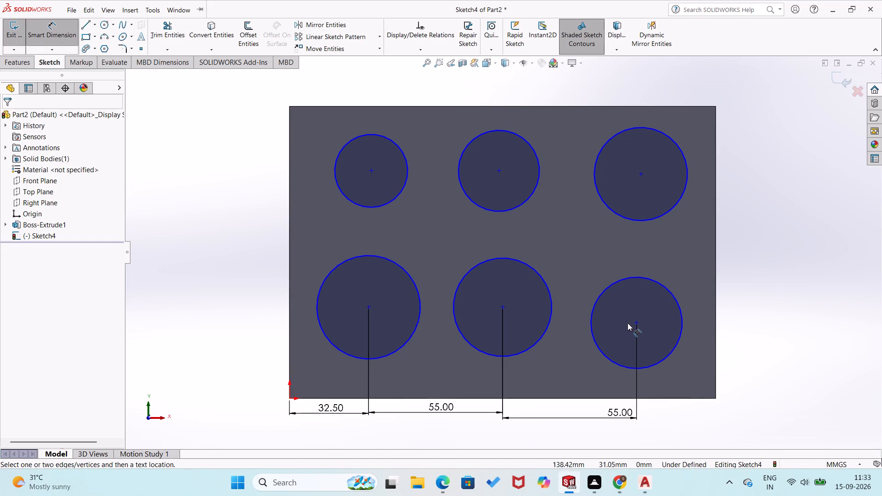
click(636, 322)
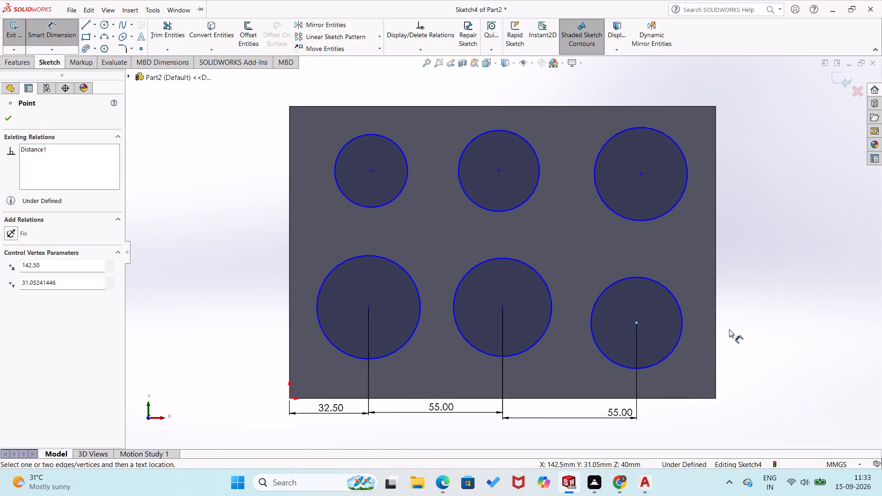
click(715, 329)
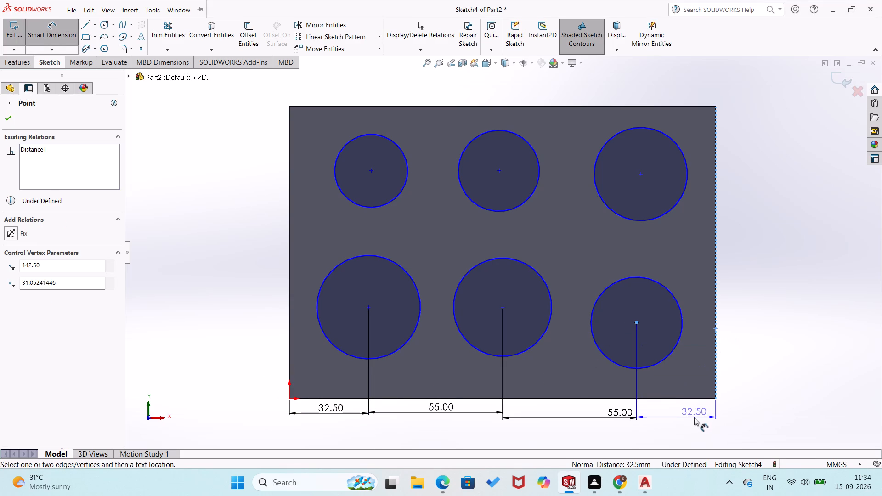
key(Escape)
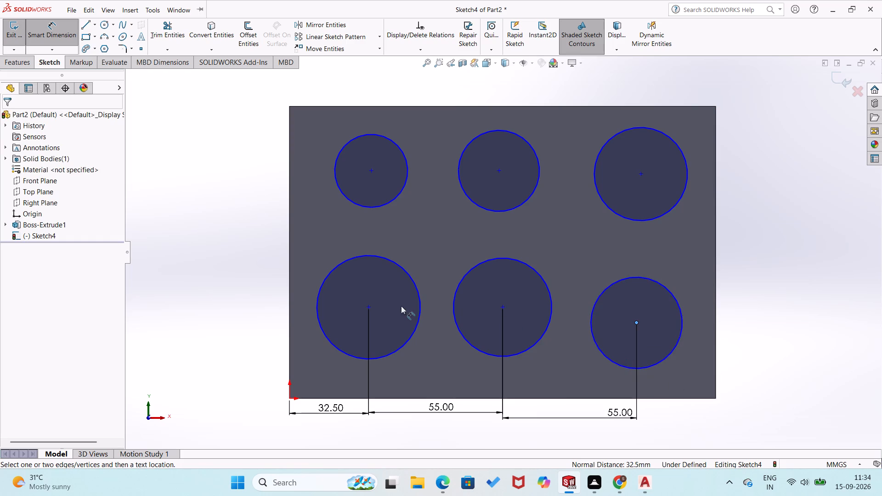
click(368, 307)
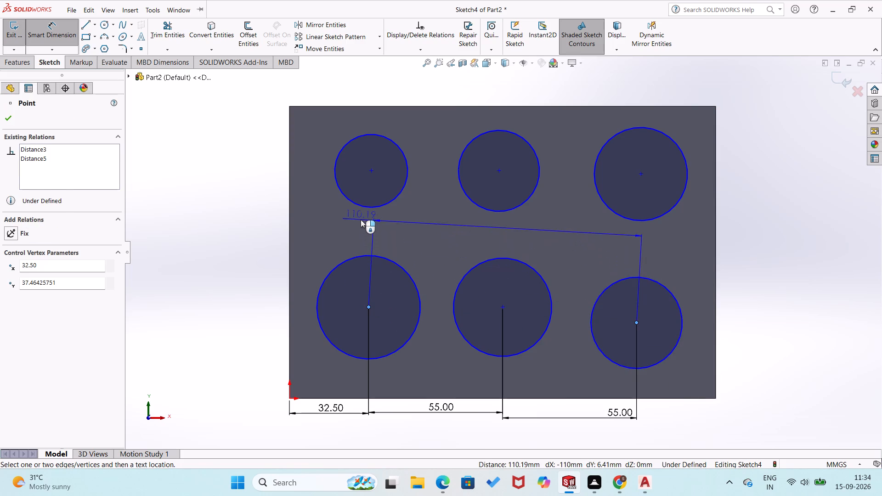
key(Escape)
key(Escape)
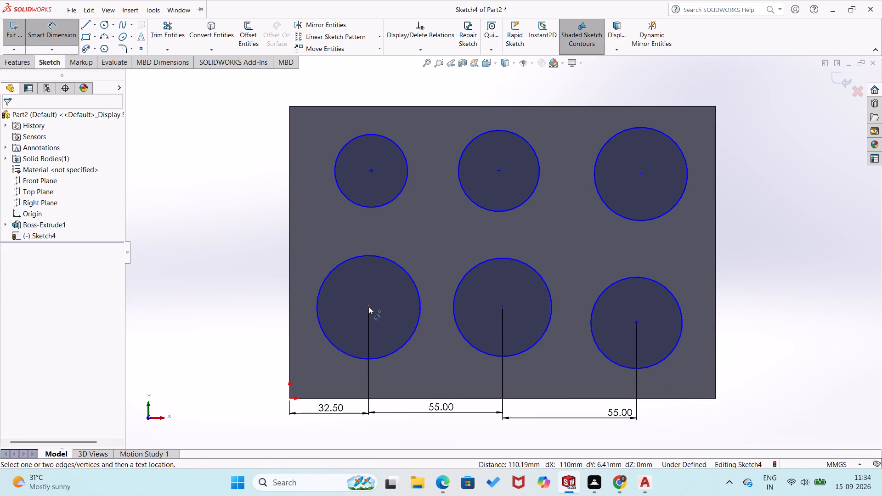
Dimension the vertical distance between the upper-left and lower-left circle centres as 55 mm.
click(368, 306)
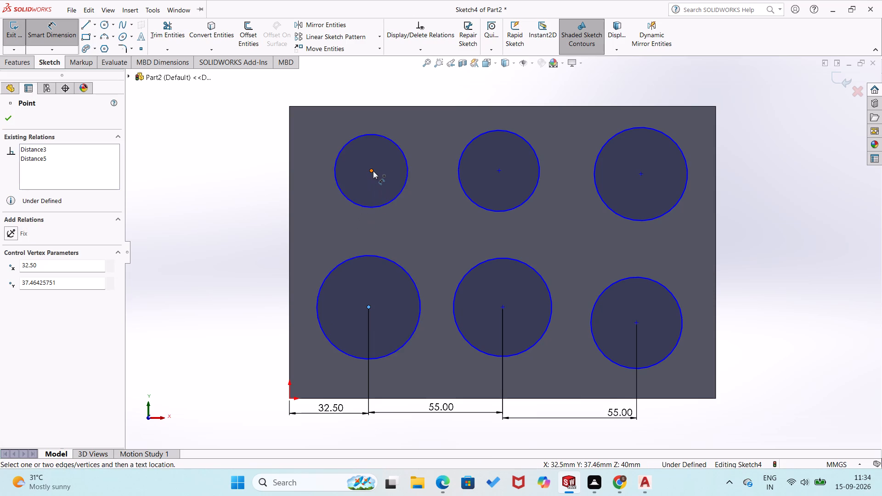
click(373, 169)
click(252, 211)
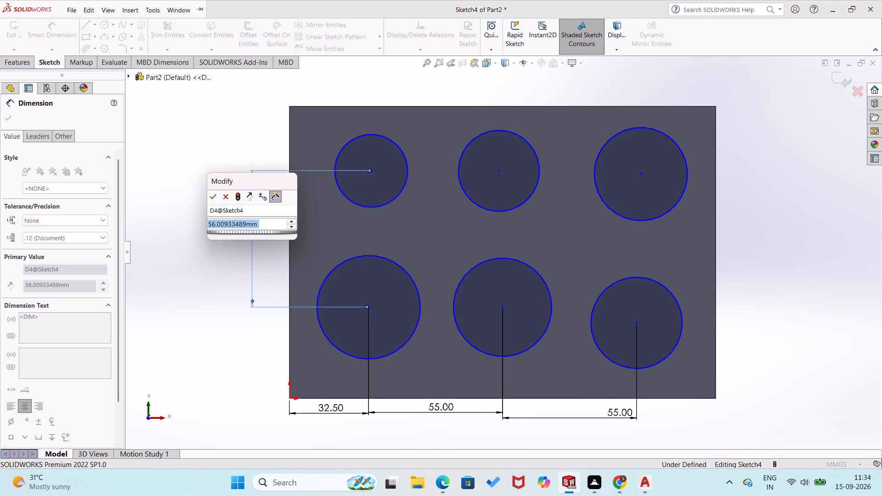
text(55)
key(Return)
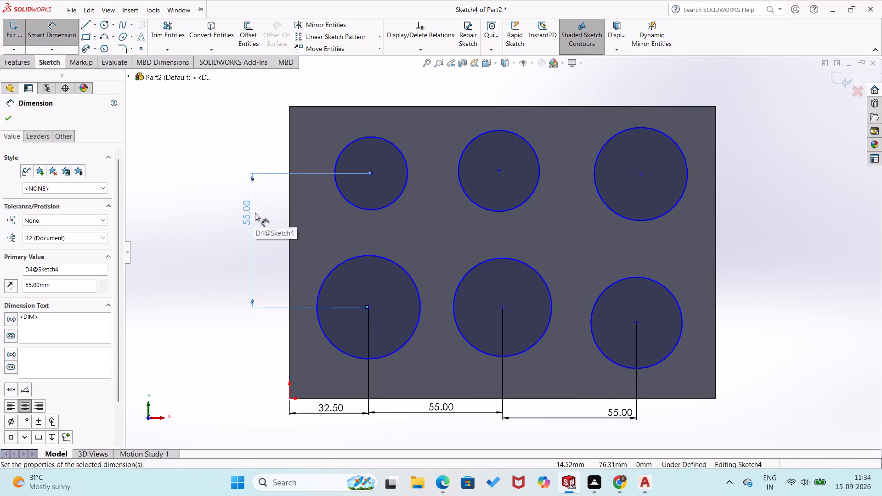
key(Escape)
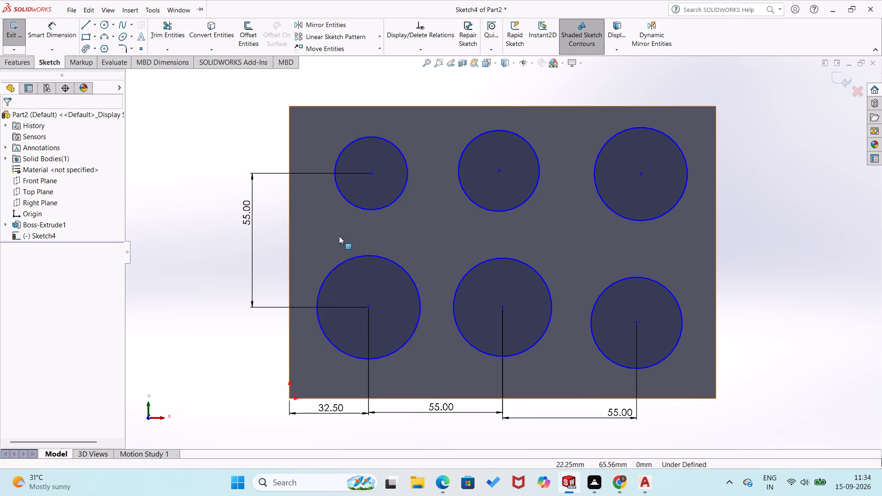
Apply an Equal relation to all six circles on the block's front face.
click(336, 270)
ctrl+click(492, 261)
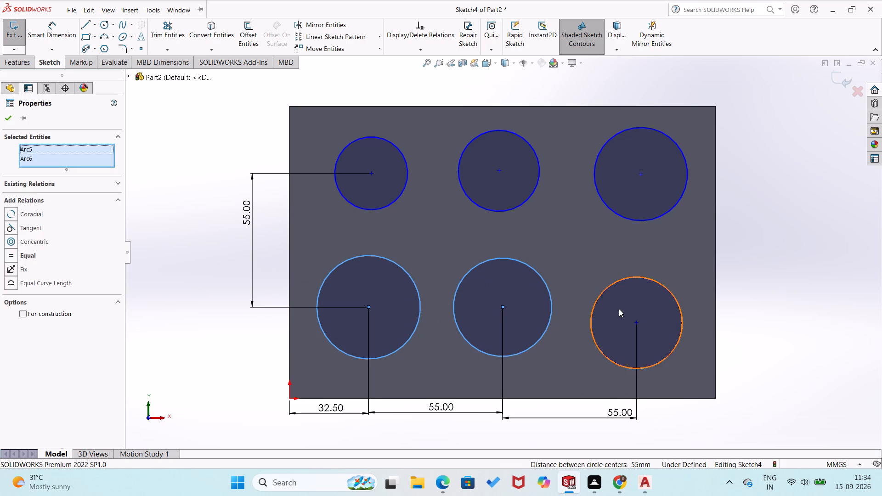
ctrl+click(624, 277)
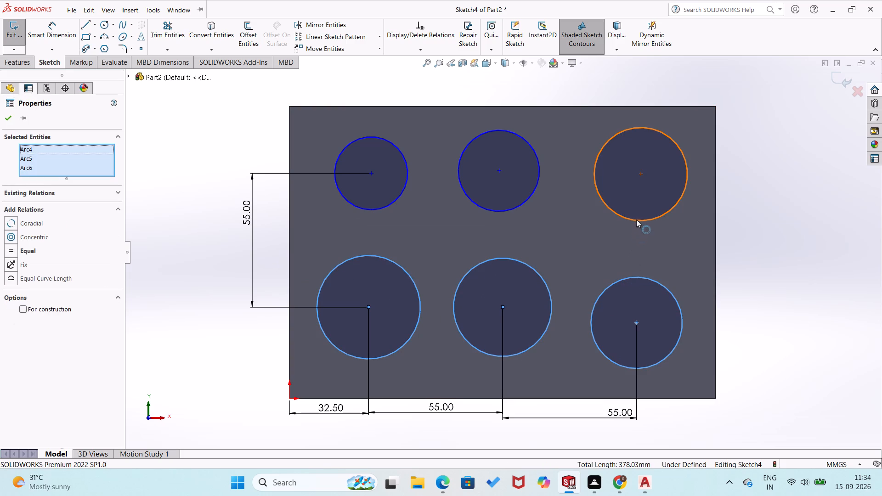
ctrl+click(637, 220)
ctrl+click(515, 202)
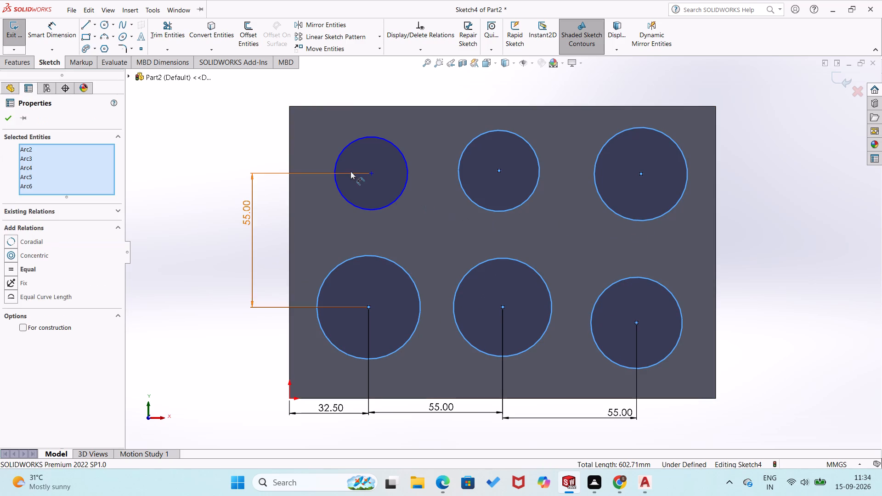
ctrl+click(367, 208)
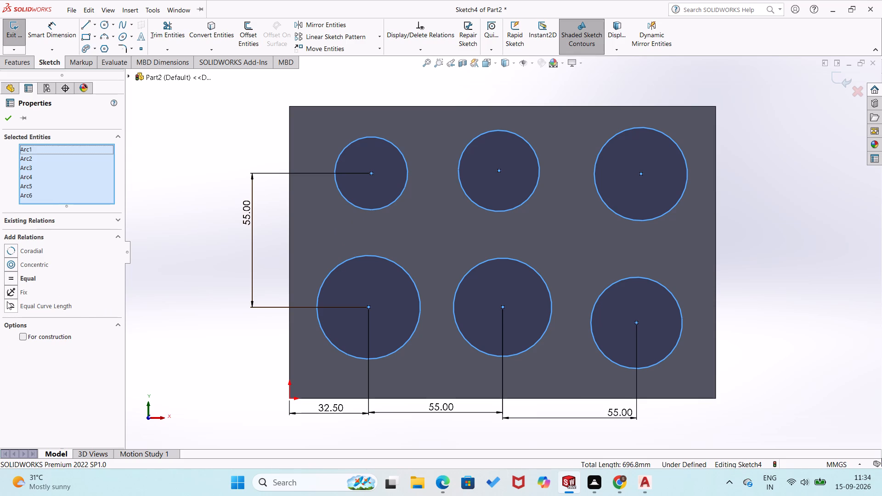
click(12, 277)
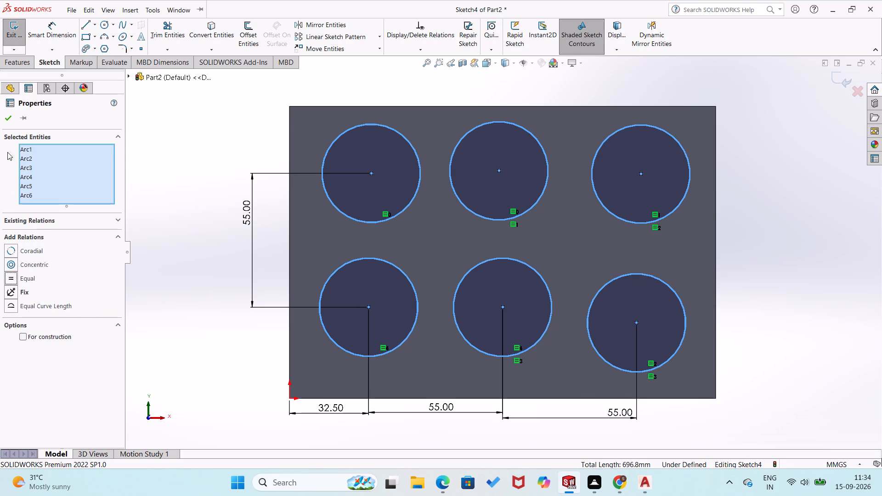
drag(19, 118, 17, 123)
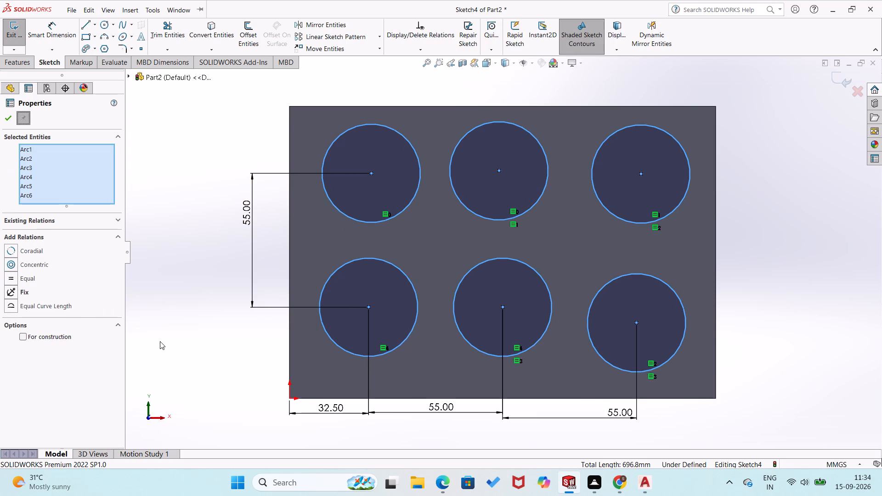
click(17, 121)
click(4, 117)
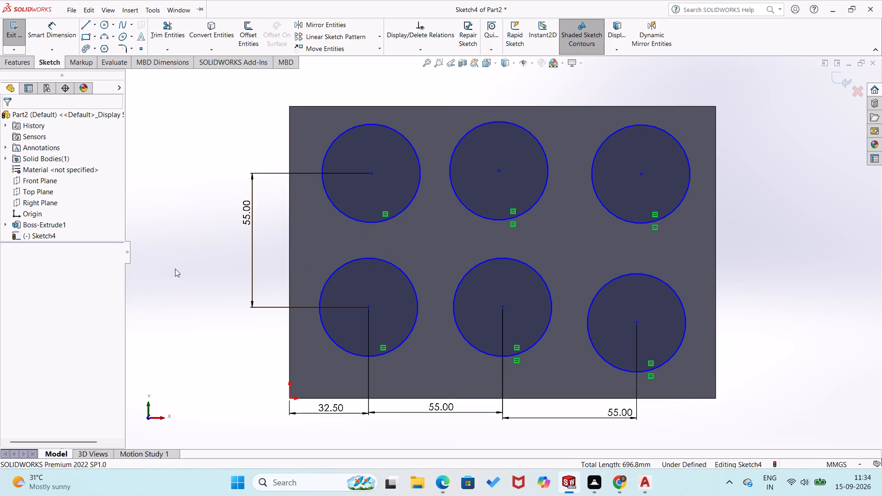
Dimension the upper-left circle's diameter as 50.1 mm.
right_drag(175, 269, 188, 224)
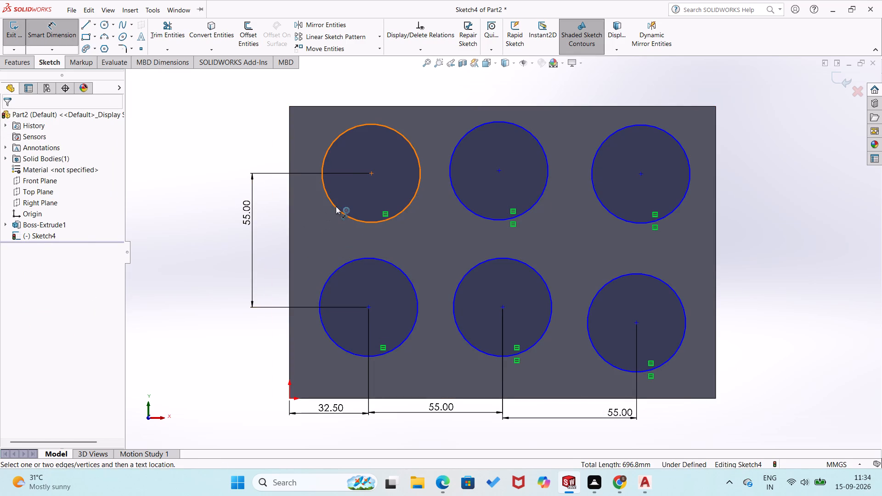
click(336, 206)
click(222, 223)
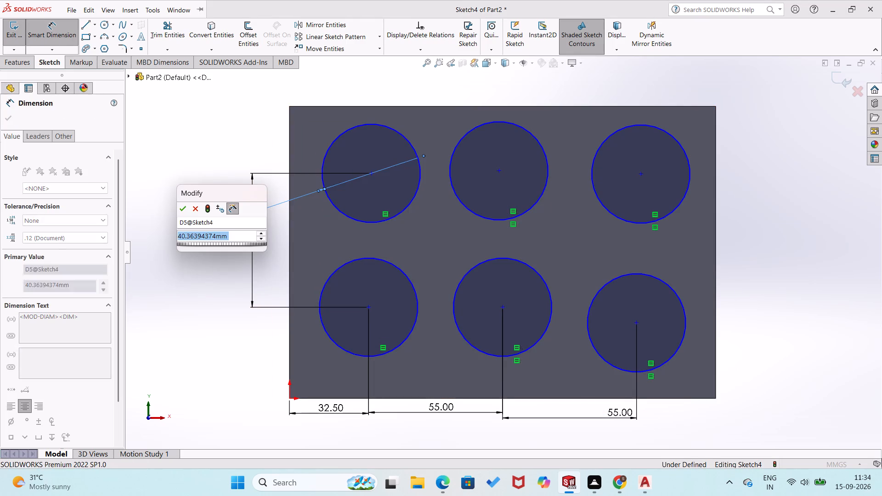
text(50.1)
key(Return)
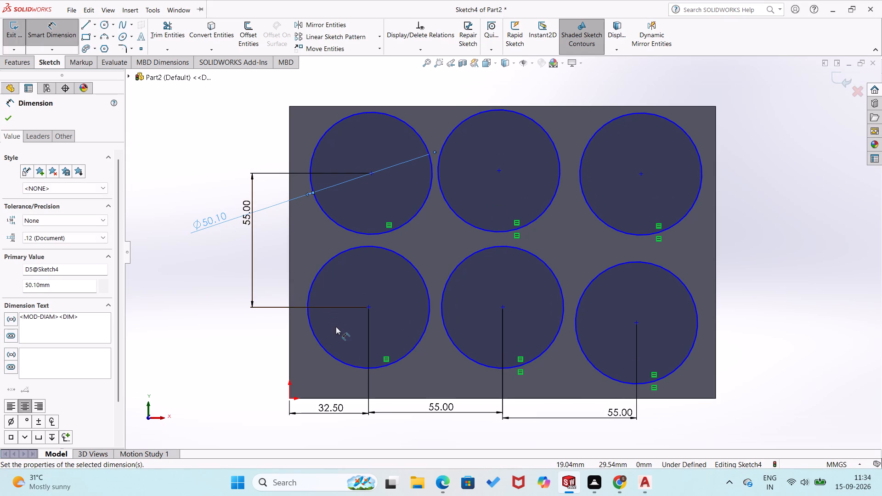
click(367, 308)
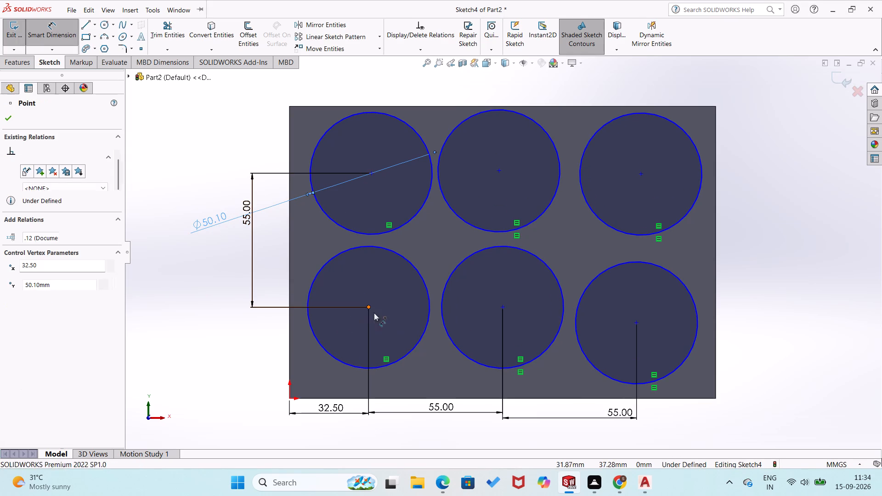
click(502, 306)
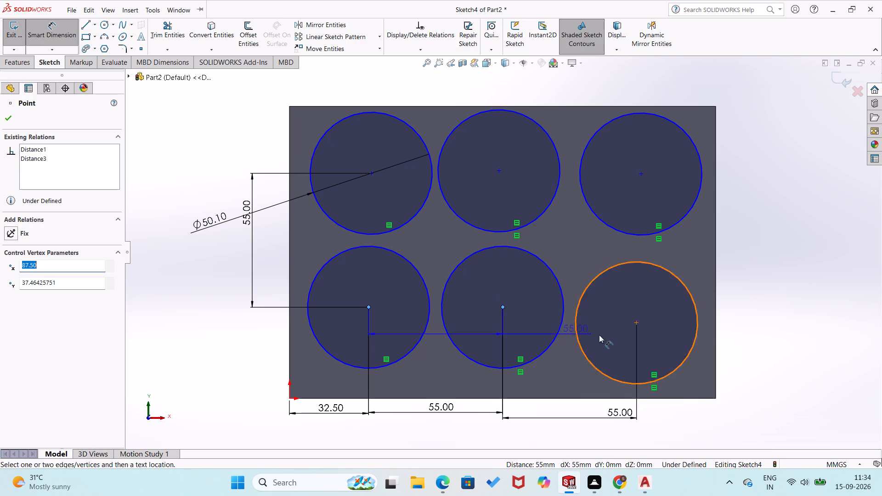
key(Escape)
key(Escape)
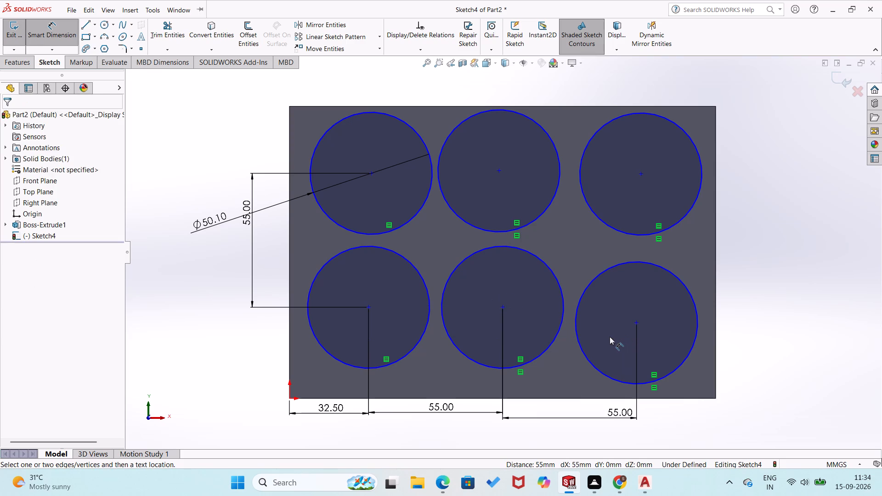
Apply a Horizontal relation to the centres of the three lower circles on the block's front face.
key(Escape)
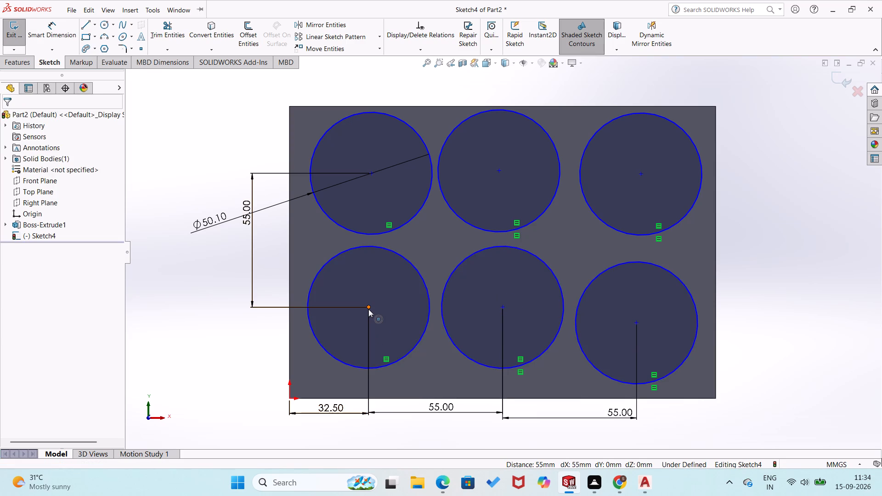
click(368, 309)
ctrl+click(503, 308)
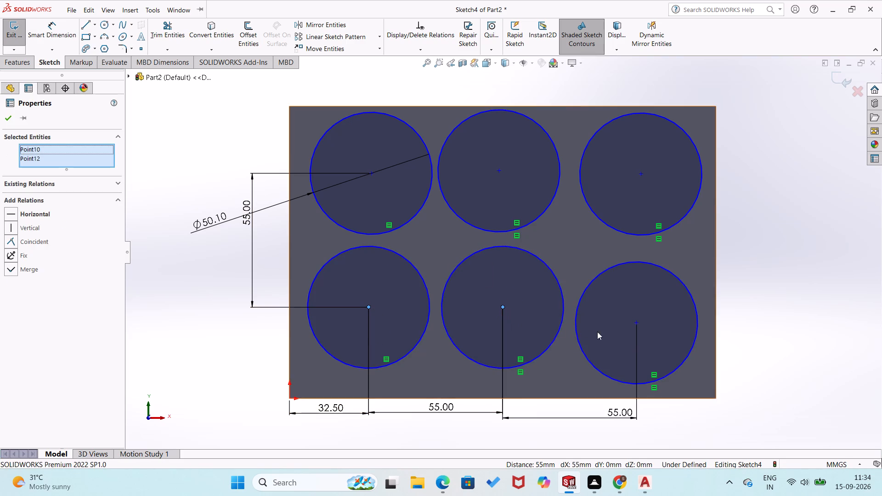
ctrl+click(637, 322)
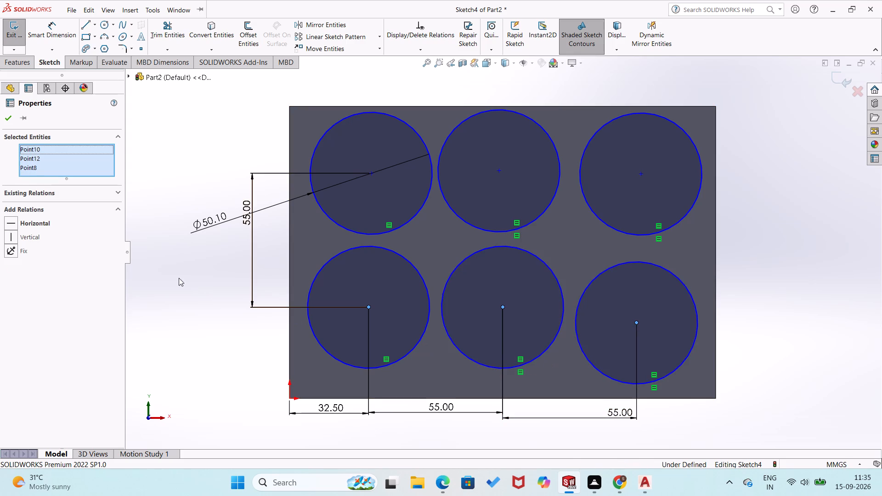
click(11, 222)
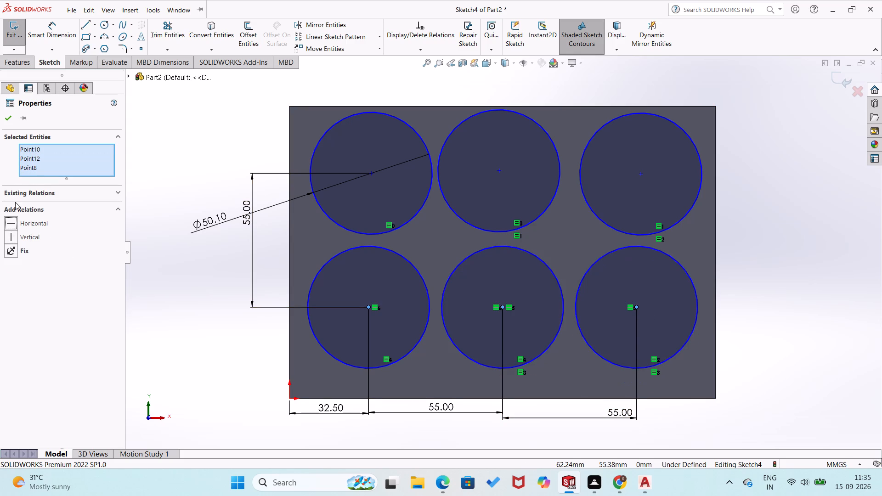
click(14, 114)
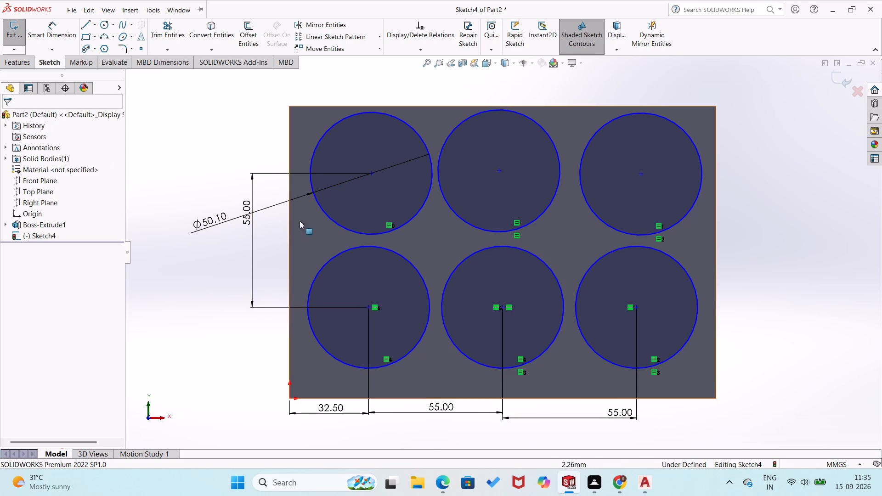
Apply a Horizontal relation to the centres of the three upper circles.
click(371, 175)
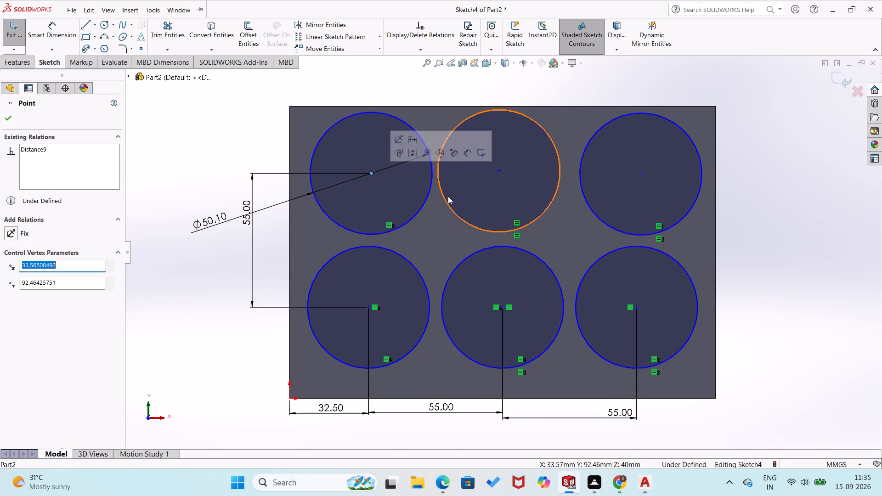
ctrl+click(499, 169)
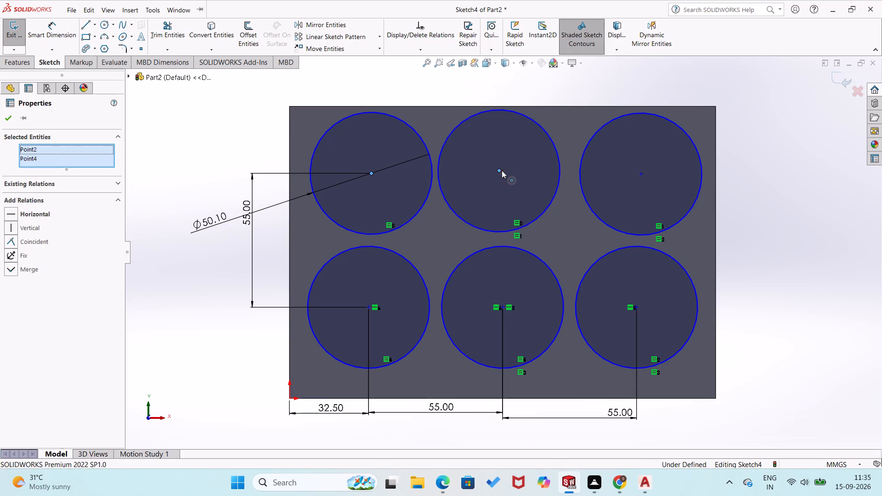
ctrl+click(640, 176)
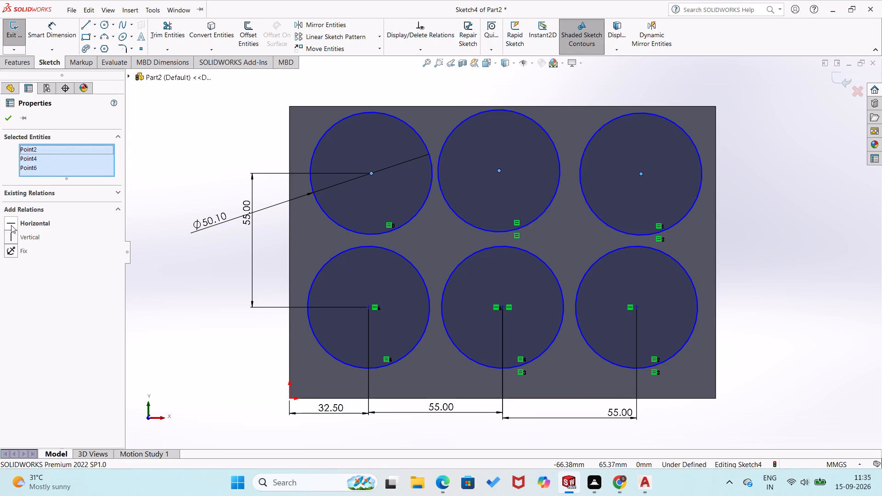
click(11, 225)
click(10, 117)
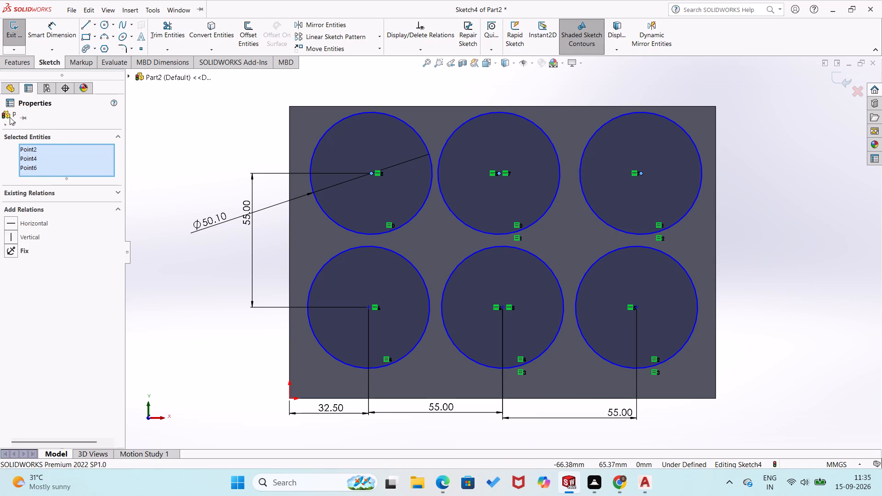
Apply a Vertical relation between the lower-left and upper-left circle centres.
click(367, 306)
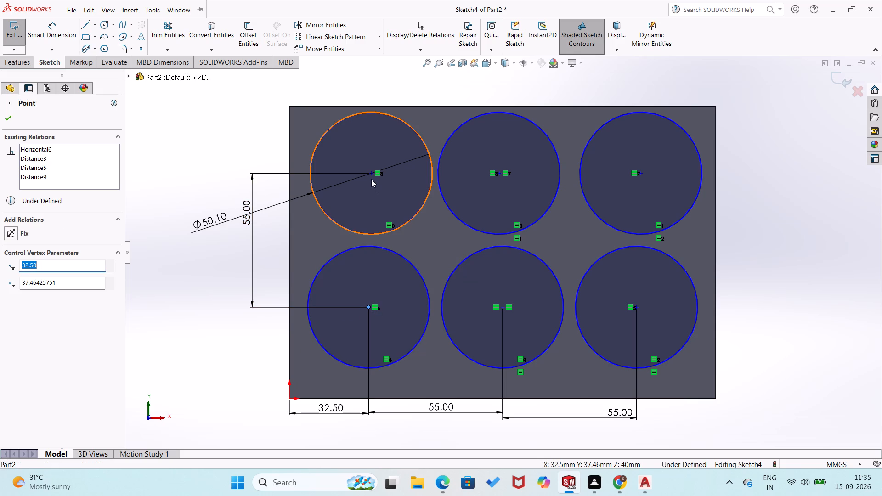
ctrl+click(370, 172)
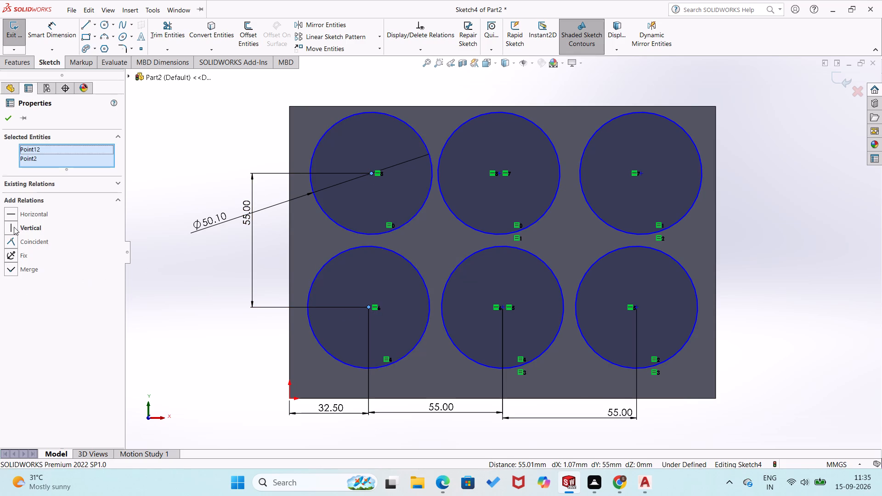
click(14, 227)
click(8, 117)
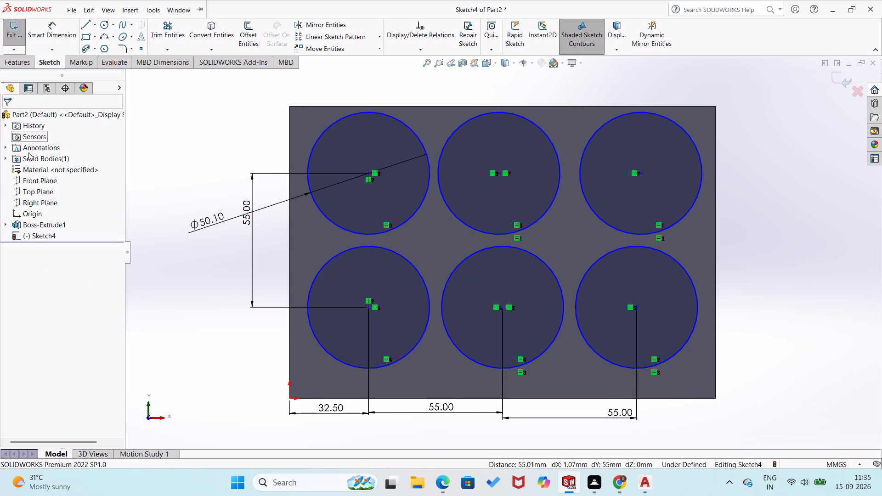
Apply a Vertical relation between the lower-middle and upper-middle circle centres.
click(502, 305)
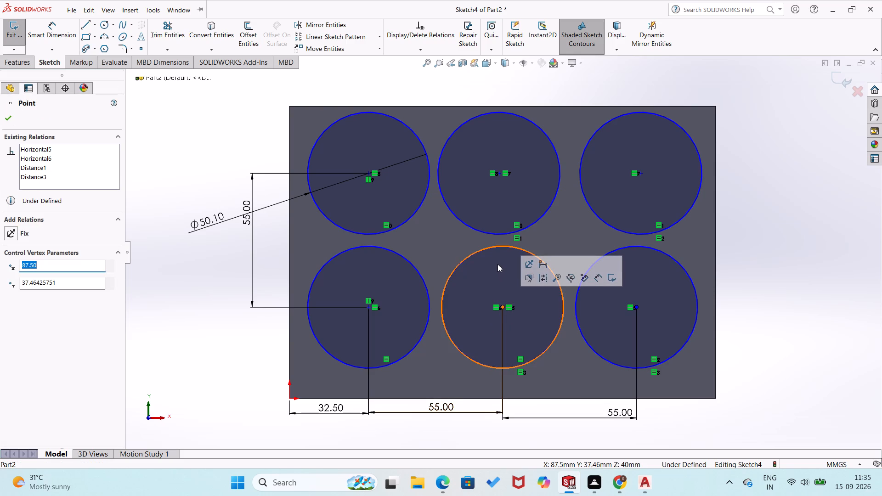
ctrl+click(498, 175)
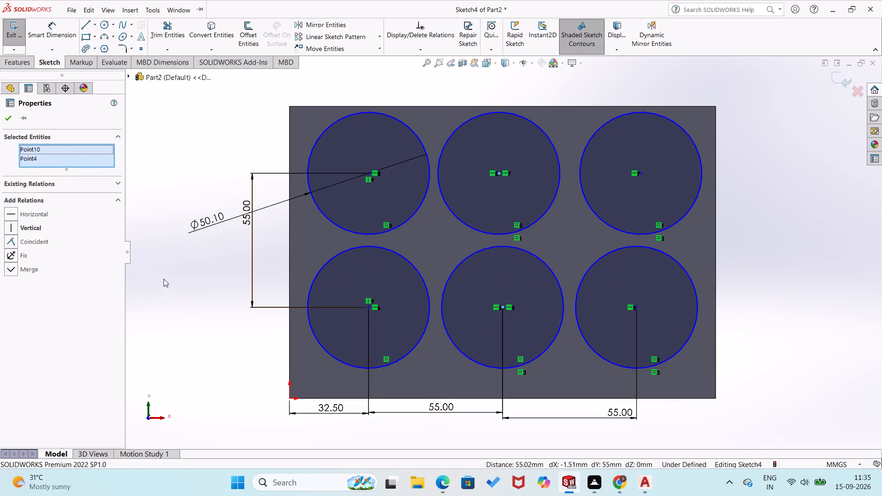
click(11, 226)
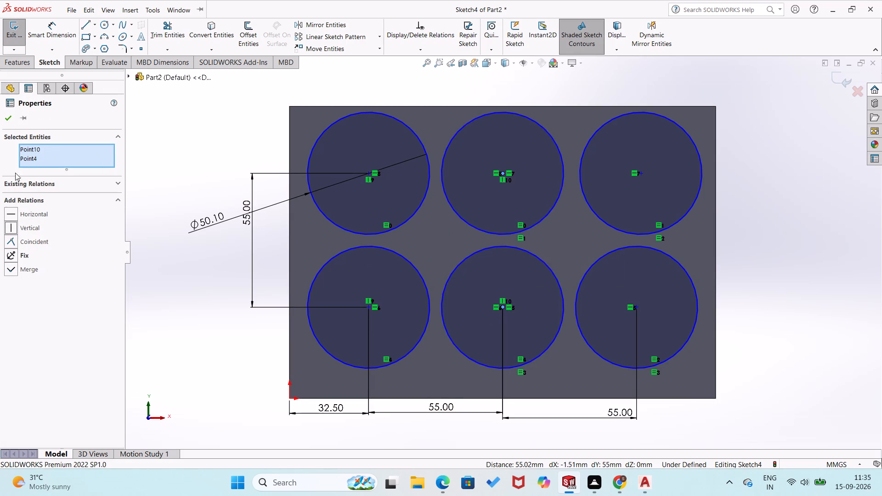
click(9, 122)
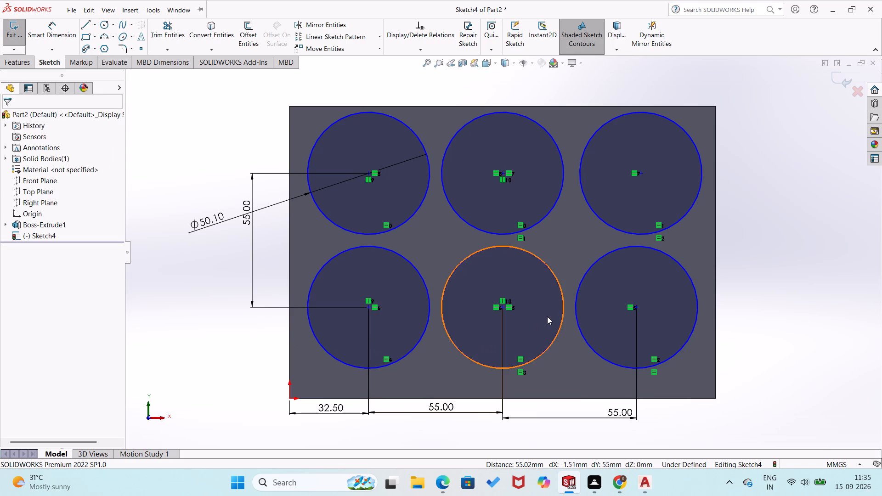
Apply a Vertical relation between the lower-right and upper-right circle centres.
click(635, 307)
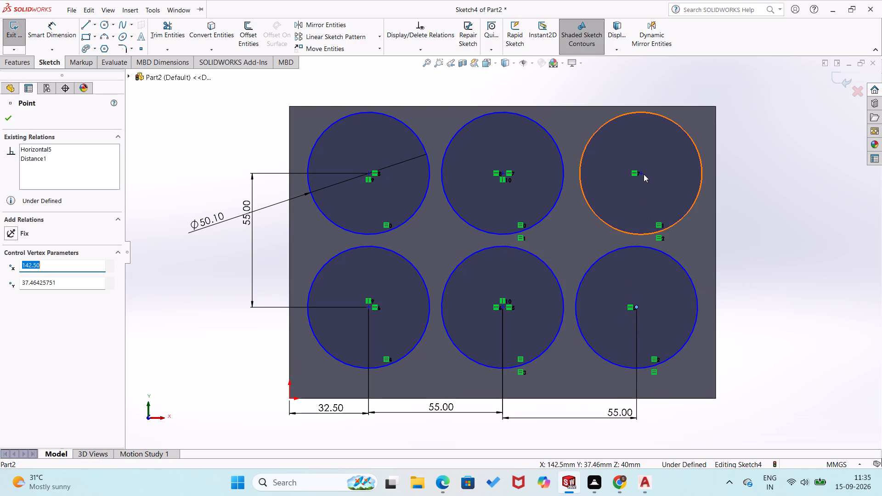
ctrl+click(642, 174)
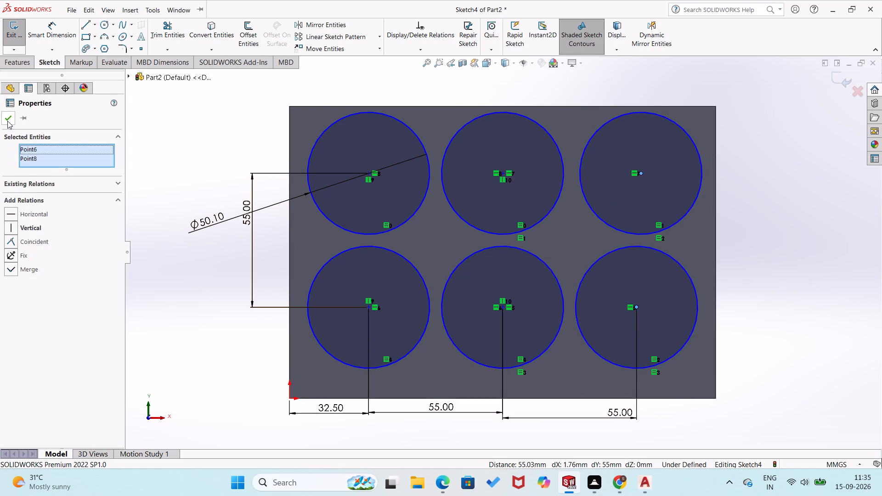
click(7, 121)
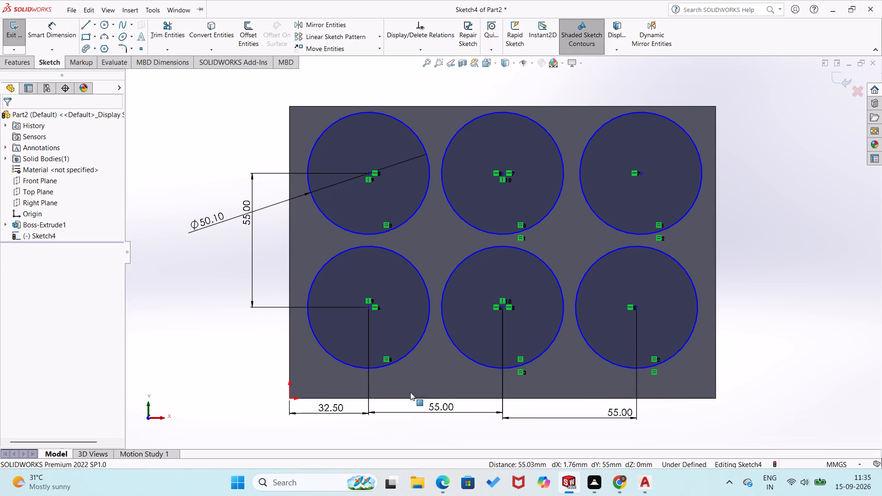
ctrl+click(638, 308)
ctrl+click(640, 174)
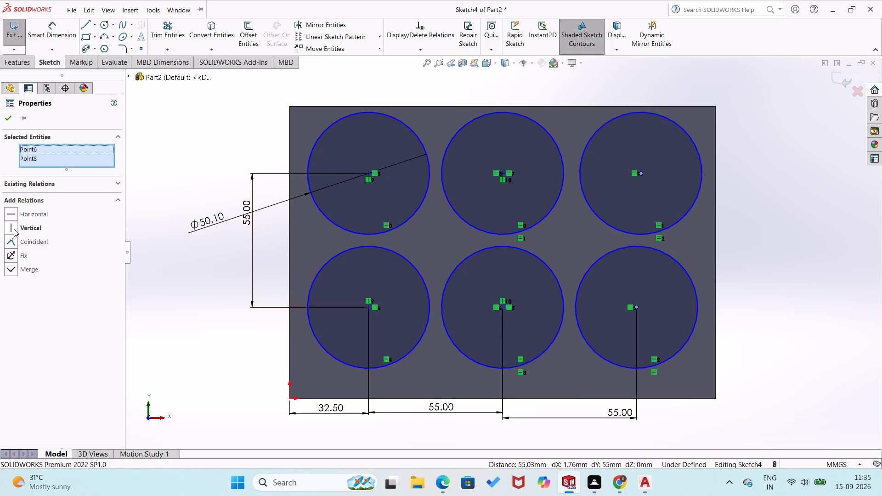
click(13, 228)
click(4, 119)
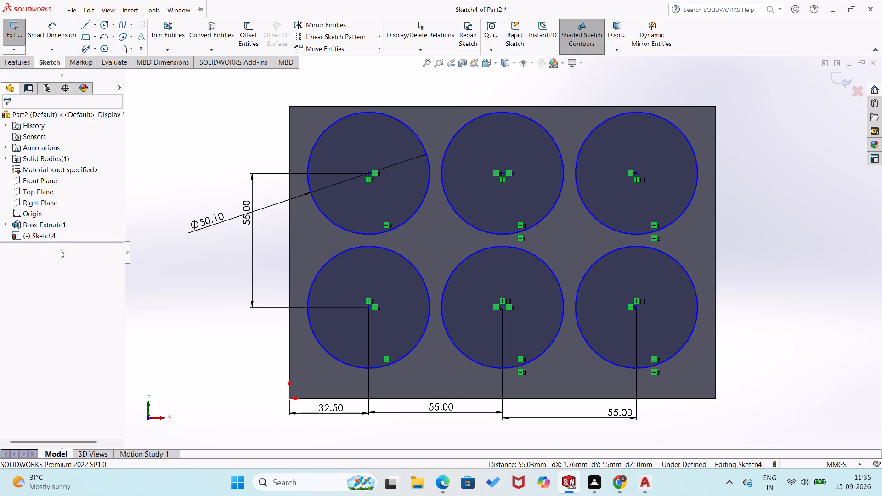
click(196, 349)
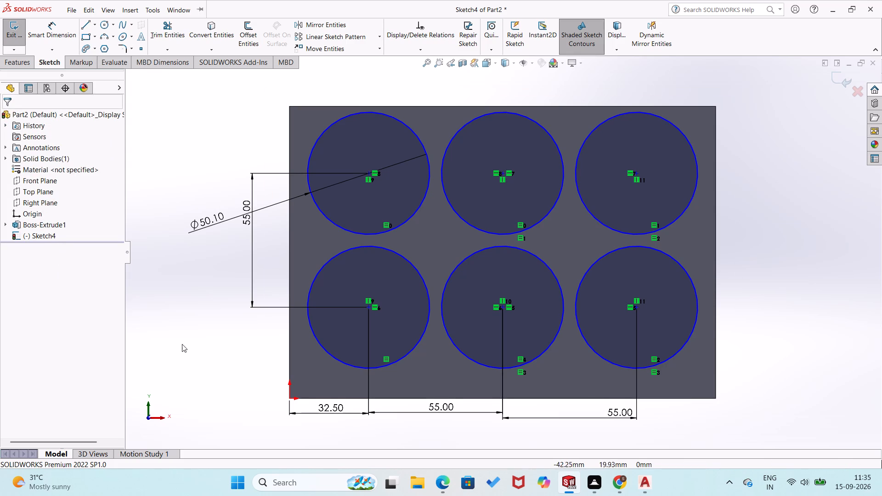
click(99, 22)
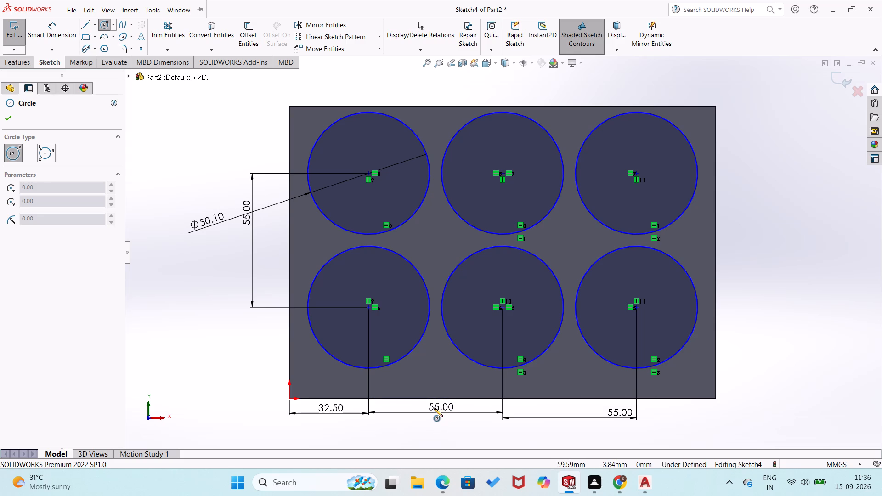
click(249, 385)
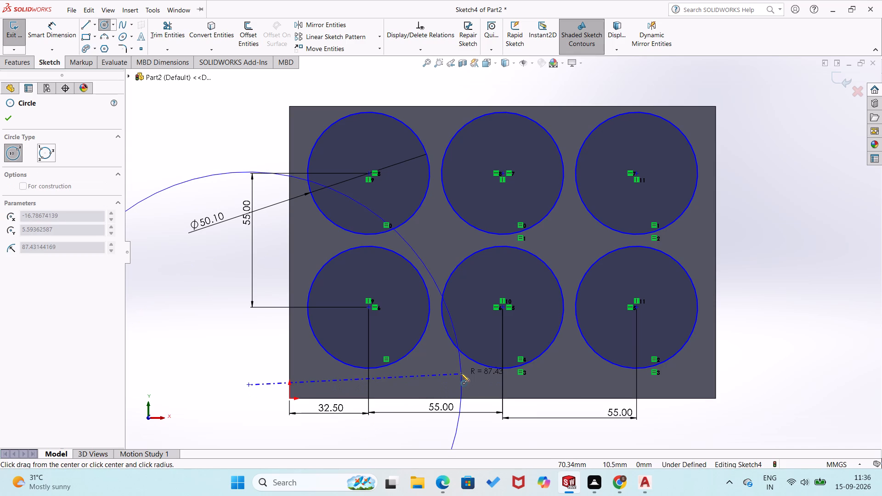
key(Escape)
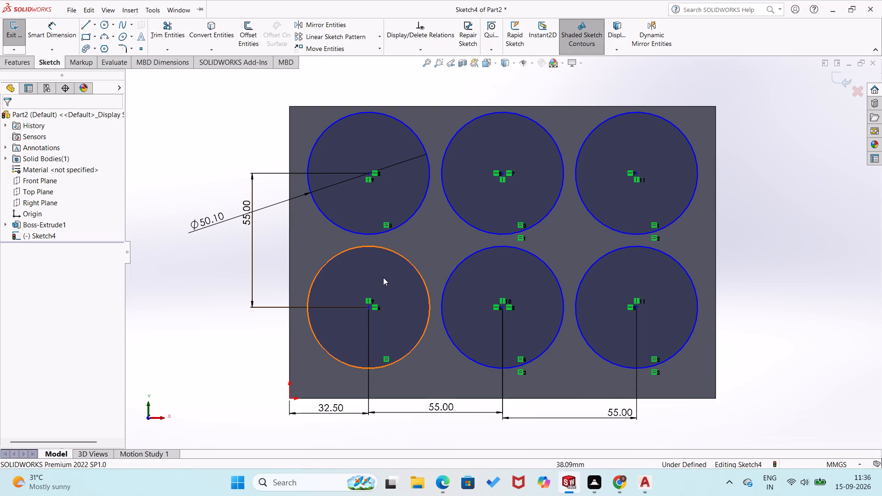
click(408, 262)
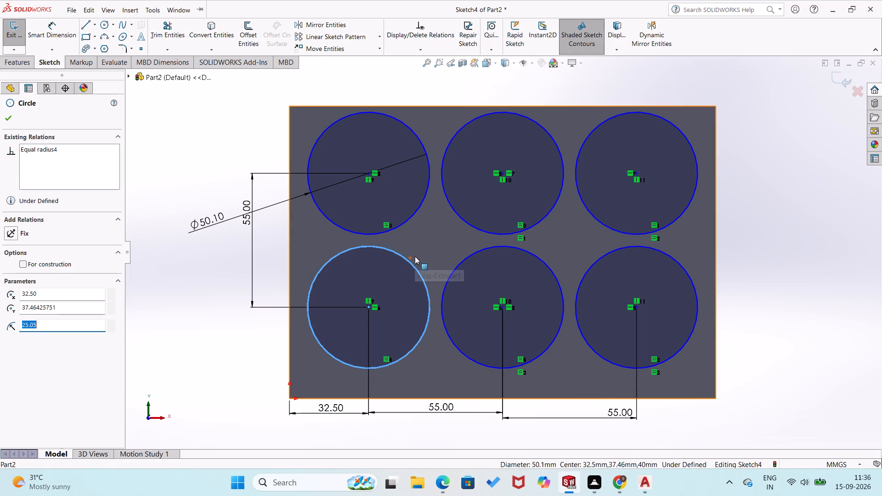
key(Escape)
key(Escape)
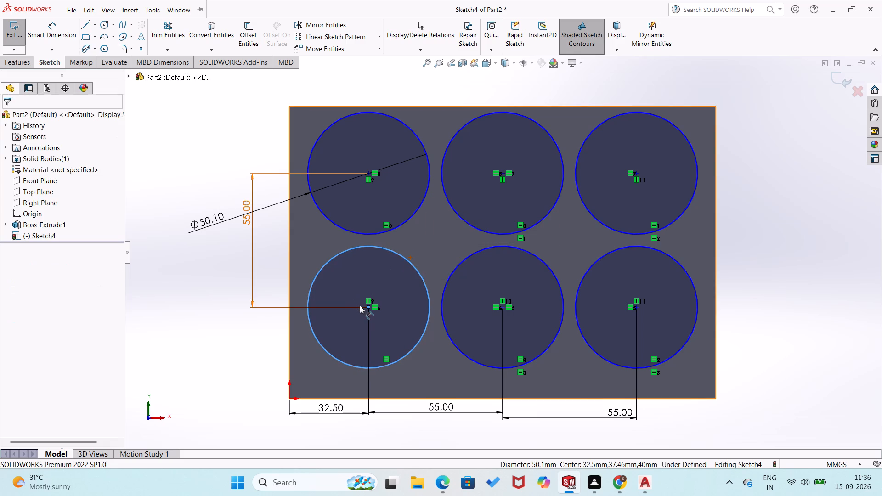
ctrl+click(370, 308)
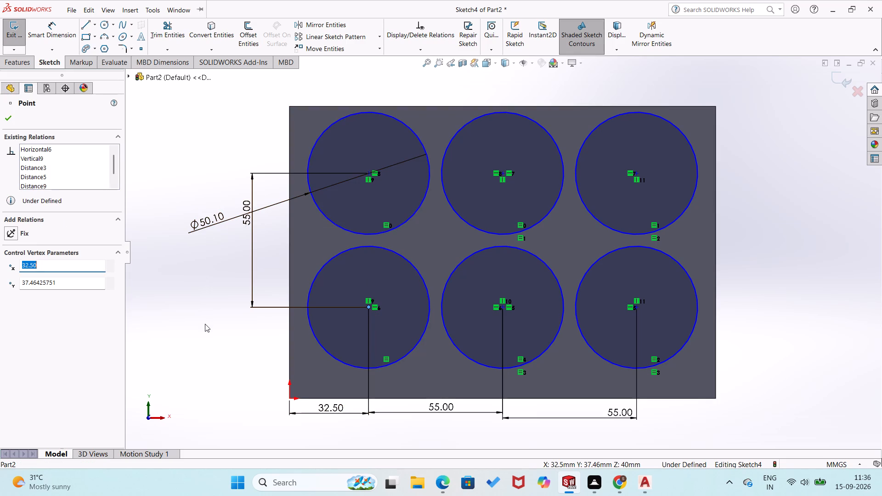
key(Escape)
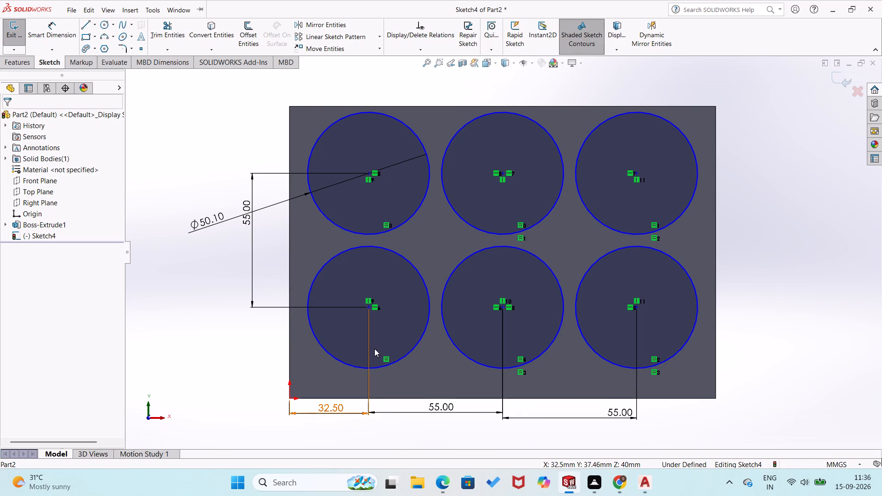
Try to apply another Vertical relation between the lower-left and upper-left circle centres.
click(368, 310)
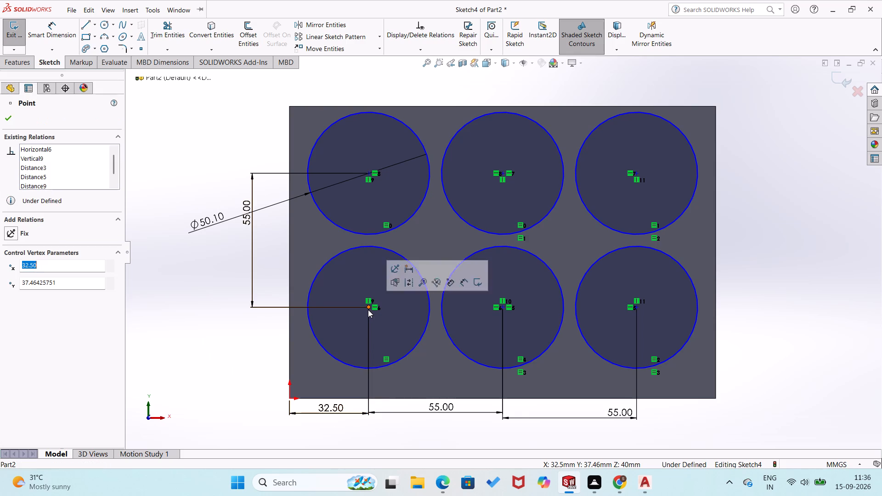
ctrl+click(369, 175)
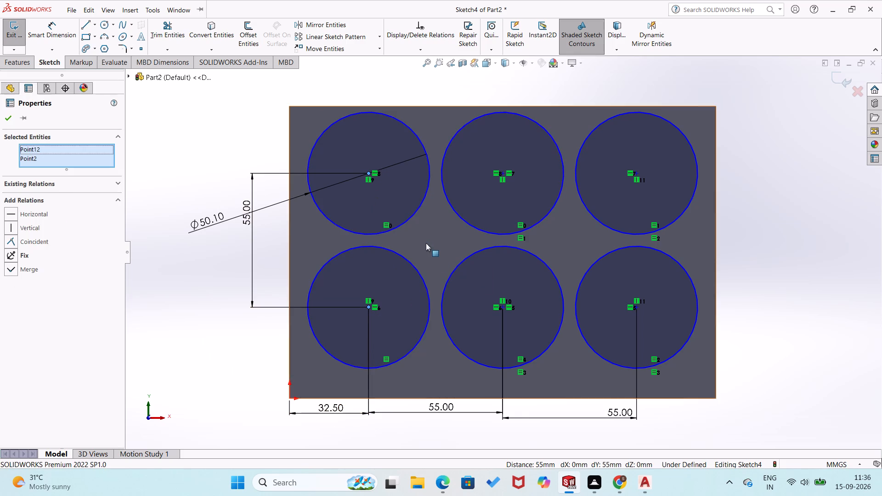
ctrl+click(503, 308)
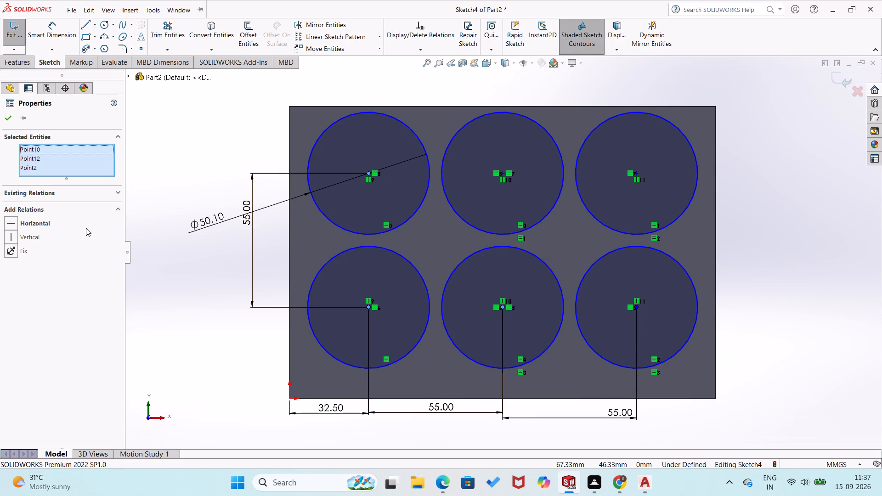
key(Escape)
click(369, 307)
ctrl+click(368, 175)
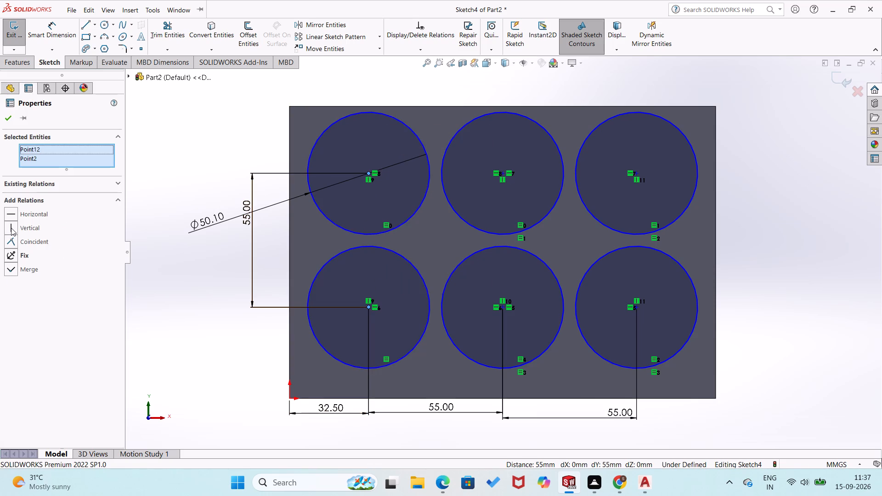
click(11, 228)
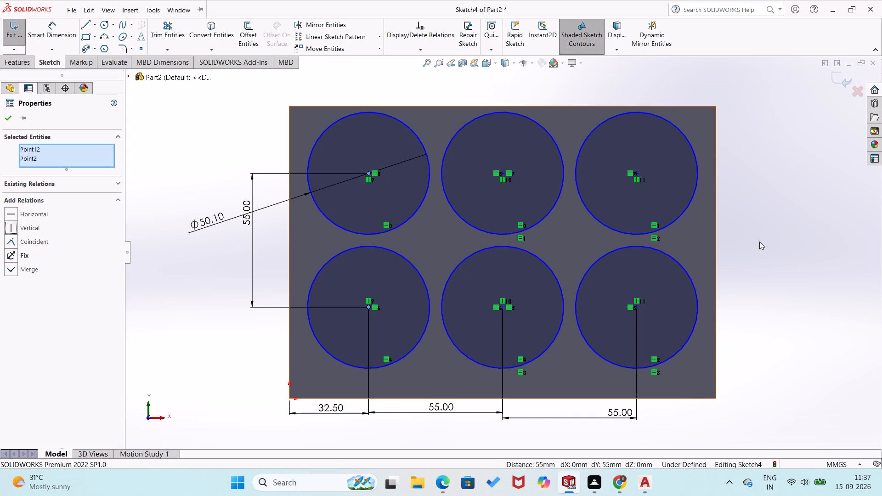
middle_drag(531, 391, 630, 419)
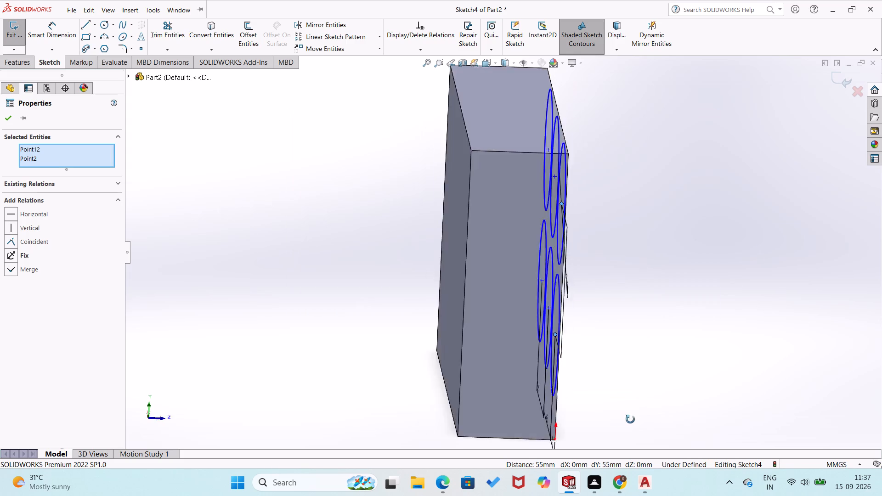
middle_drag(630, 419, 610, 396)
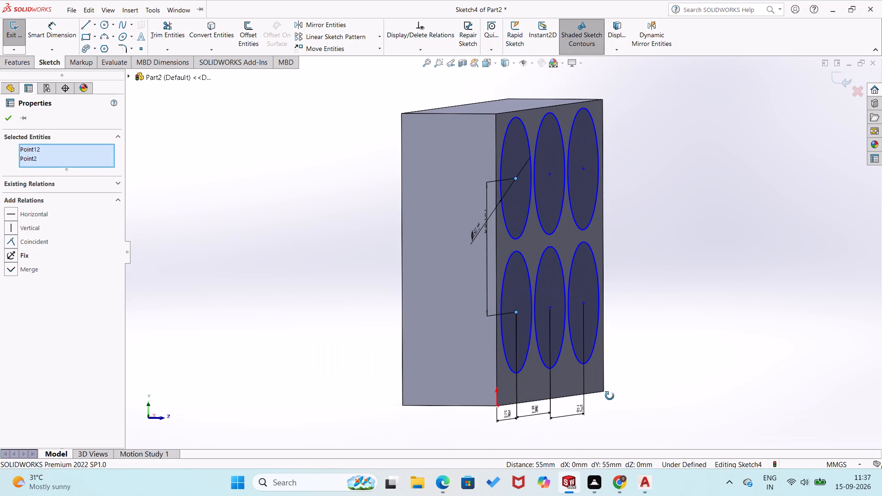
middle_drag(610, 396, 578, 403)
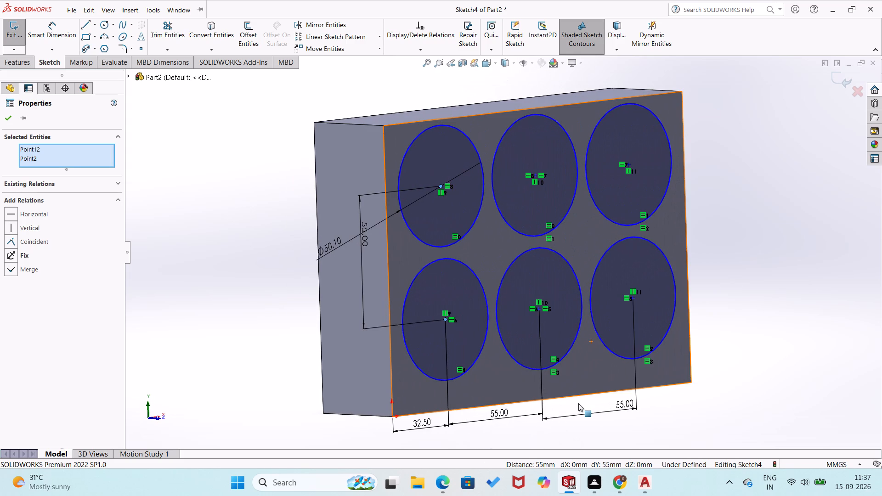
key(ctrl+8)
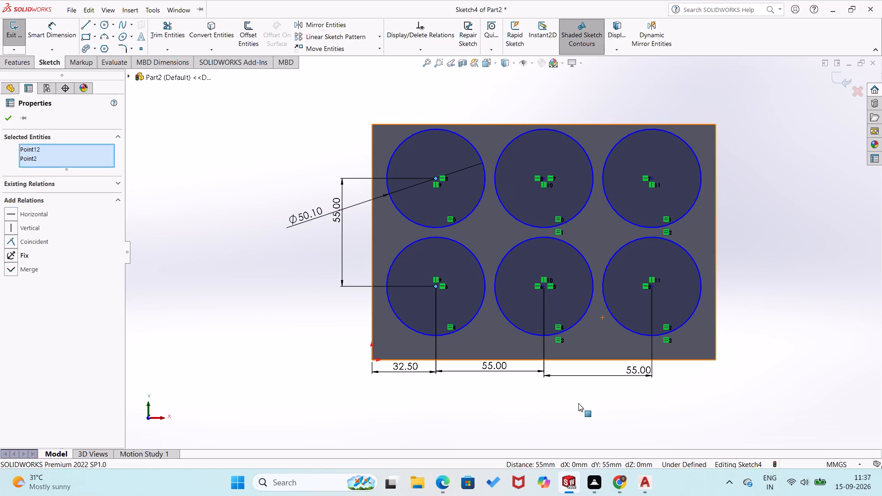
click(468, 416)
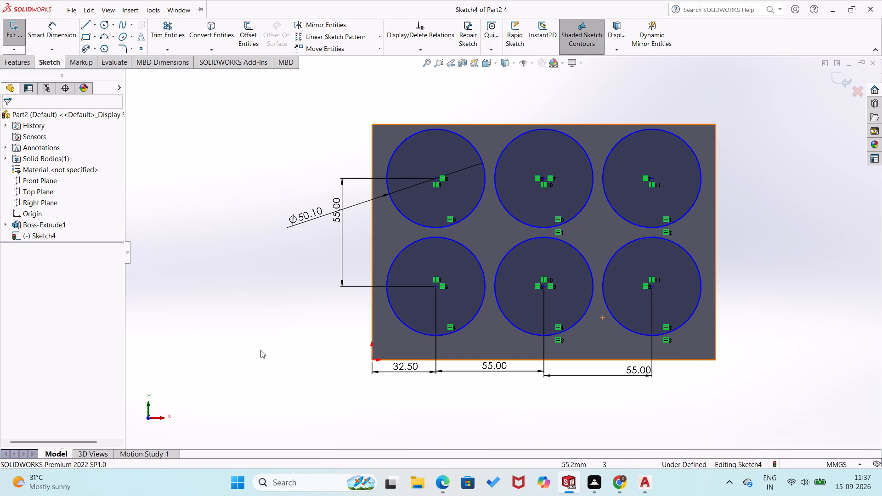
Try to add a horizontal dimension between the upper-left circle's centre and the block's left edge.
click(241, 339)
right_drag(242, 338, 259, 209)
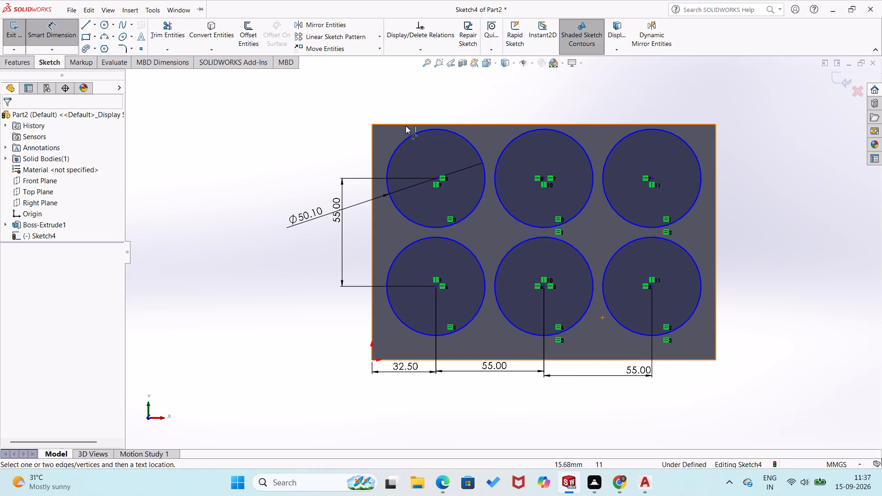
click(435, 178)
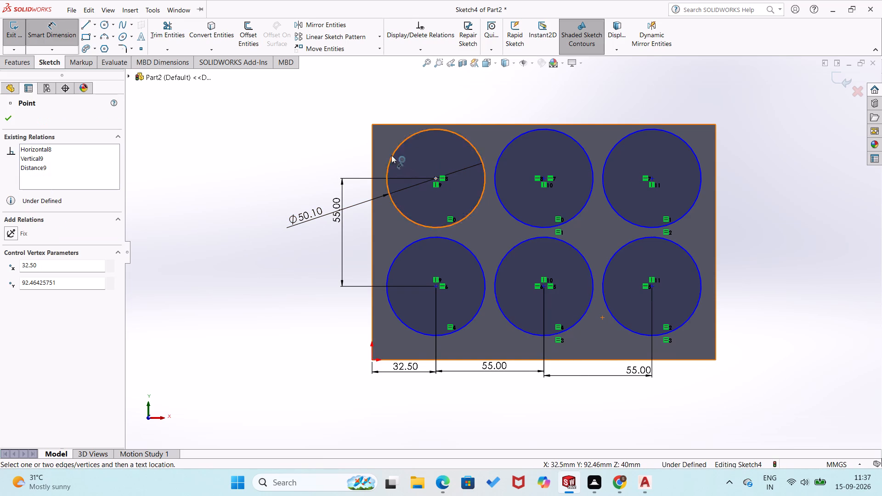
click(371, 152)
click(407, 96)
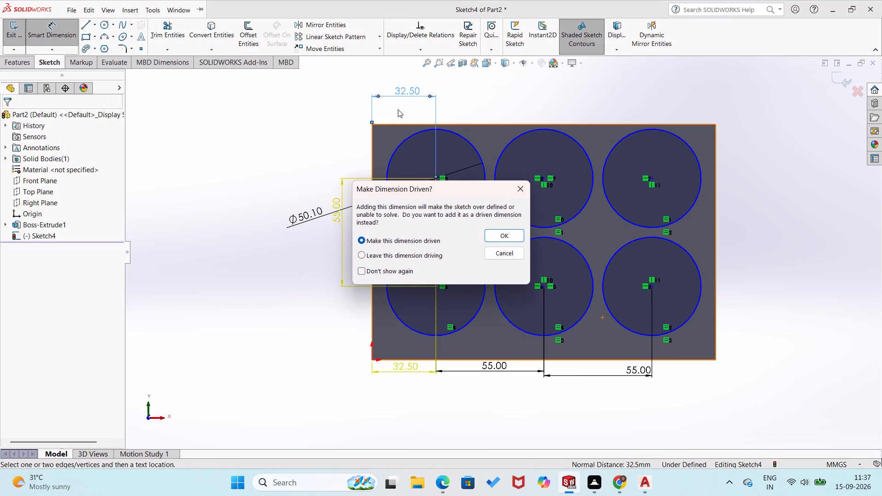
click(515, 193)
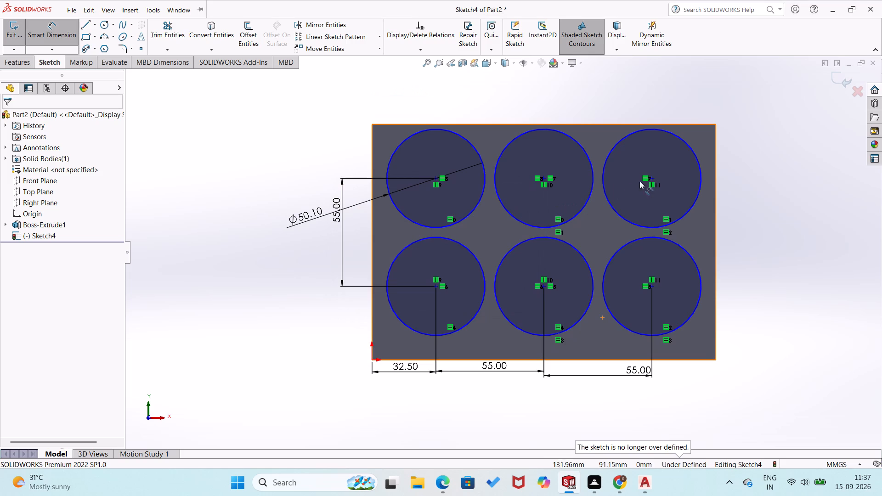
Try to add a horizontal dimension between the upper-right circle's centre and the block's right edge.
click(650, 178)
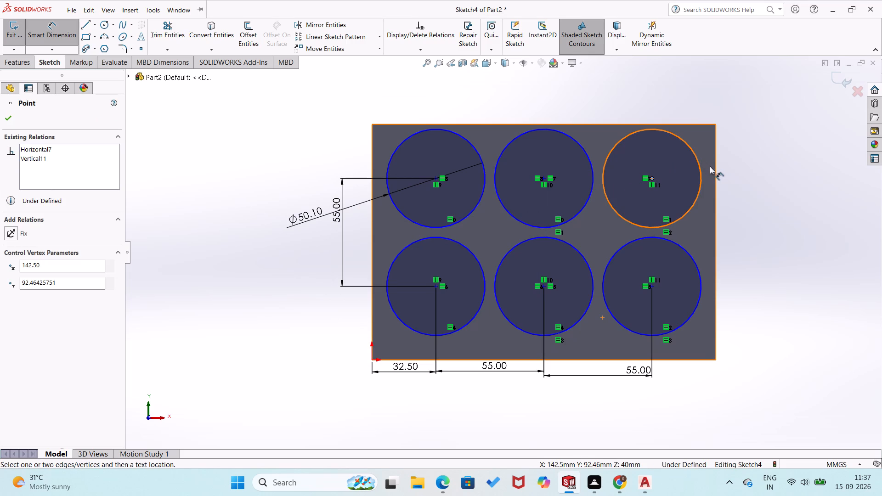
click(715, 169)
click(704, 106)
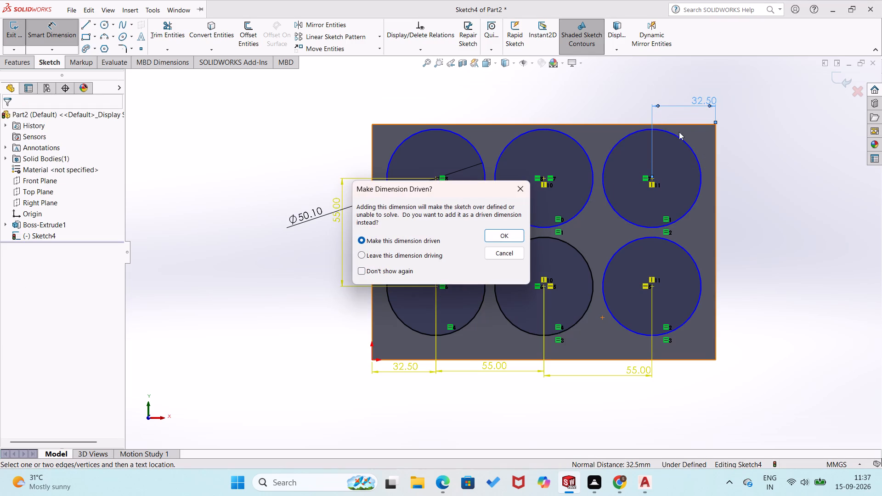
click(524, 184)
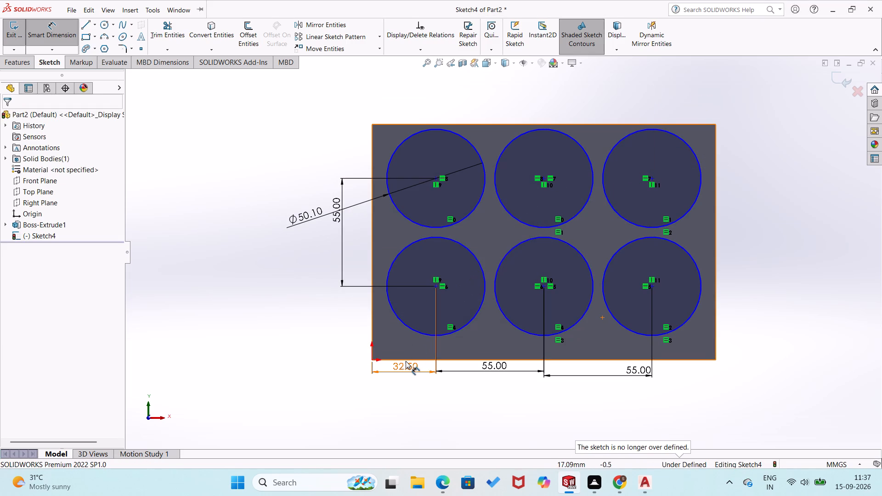
Delete the 32.50 mm horizontal dimension between the block's left edge and the lower-left circle's centre.
click(406, 361)
key(Delete)
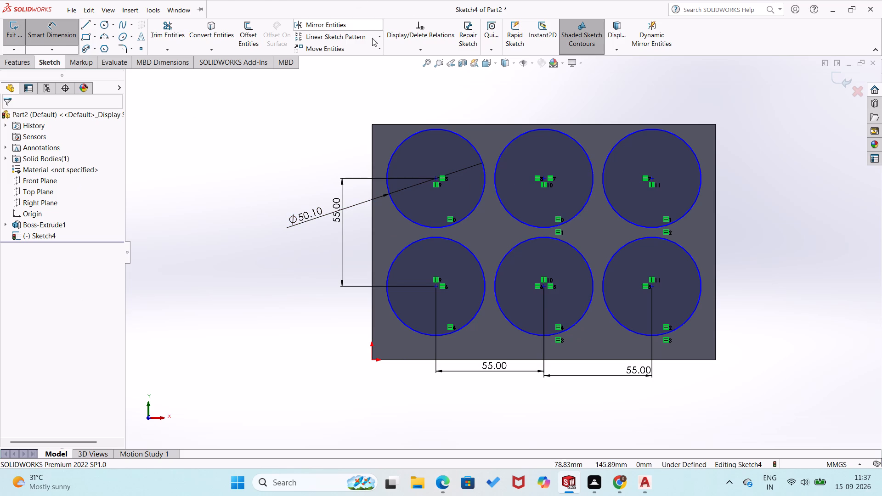
key(Escape)
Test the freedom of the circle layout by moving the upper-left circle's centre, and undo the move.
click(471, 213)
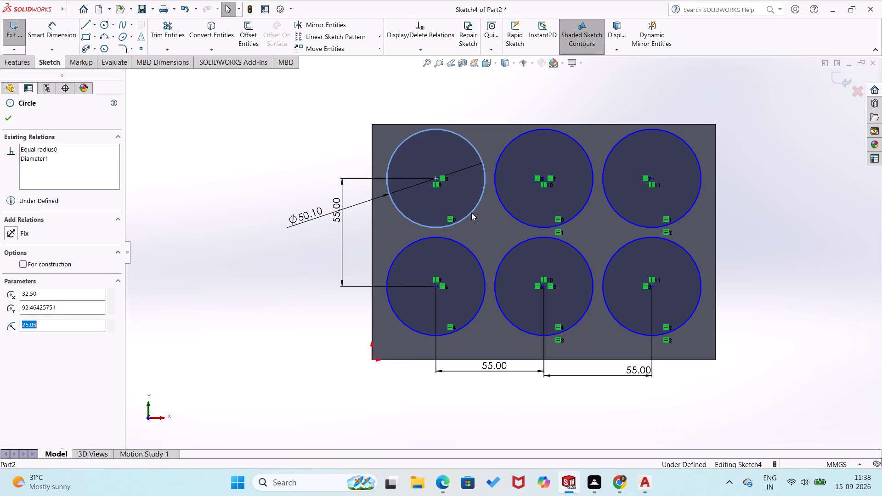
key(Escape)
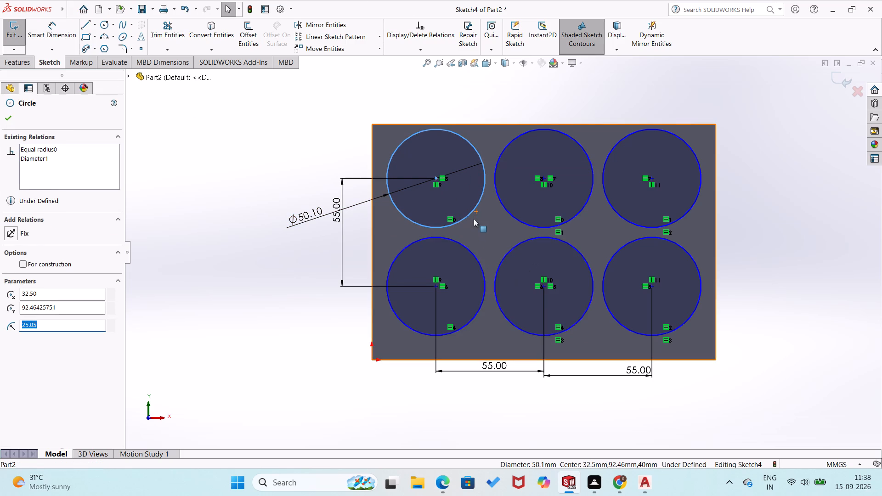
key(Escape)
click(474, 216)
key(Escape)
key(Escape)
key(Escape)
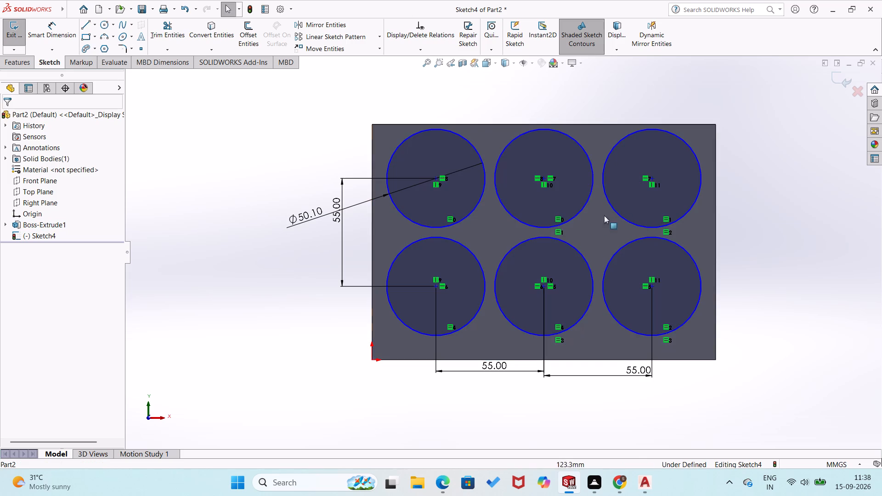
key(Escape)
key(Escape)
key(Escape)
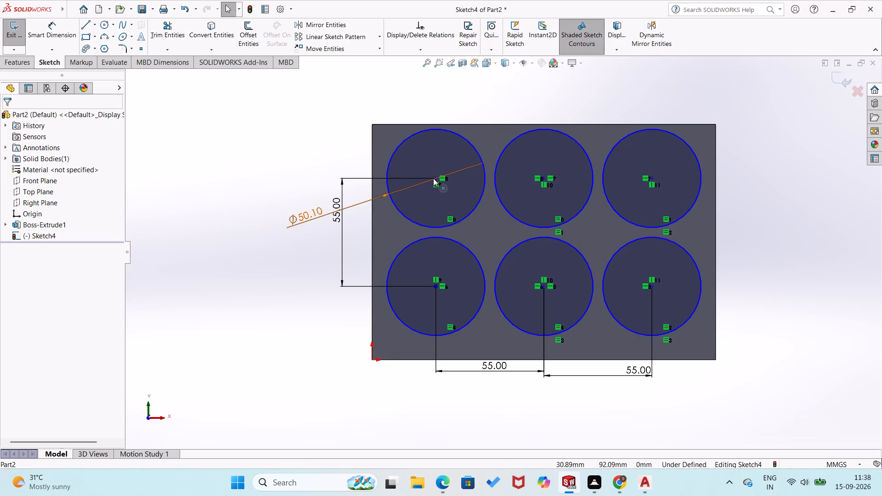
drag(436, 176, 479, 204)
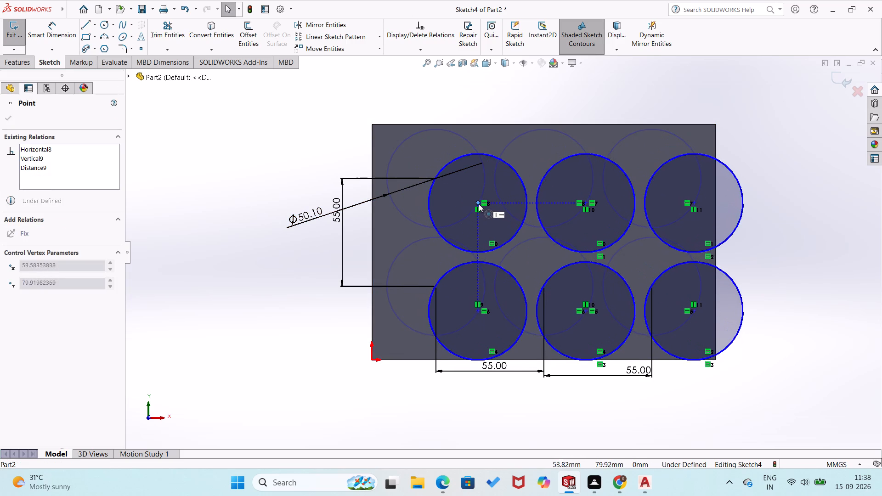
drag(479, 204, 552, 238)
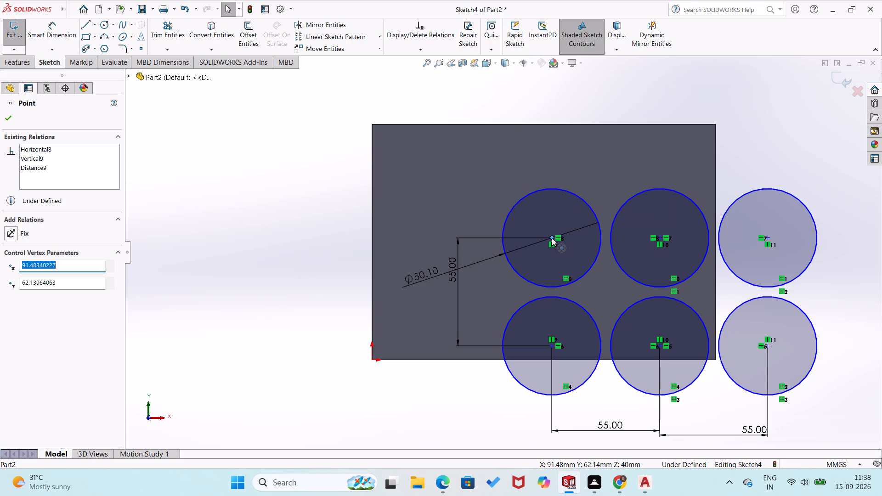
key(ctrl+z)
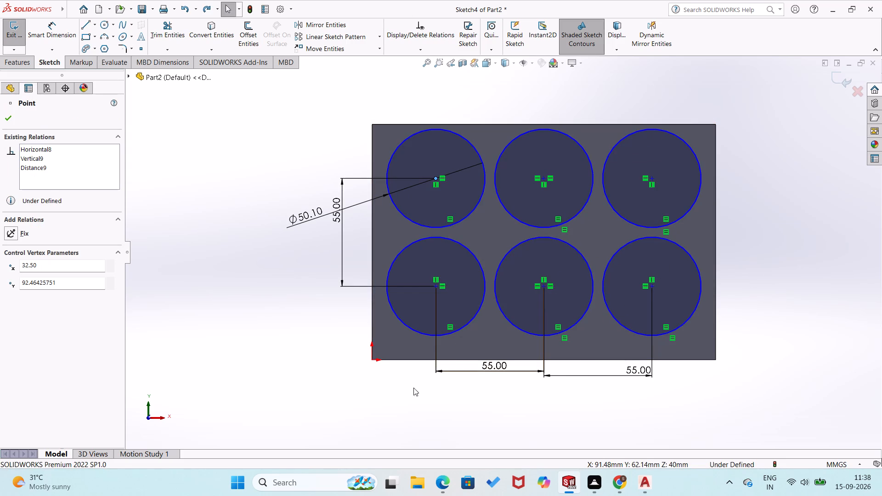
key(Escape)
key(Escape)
Add a 32.5 mm horizontal dimension from the block's lower-left corner to the lower-left circle's centre.
right_drag(288, 383, 295, 370)
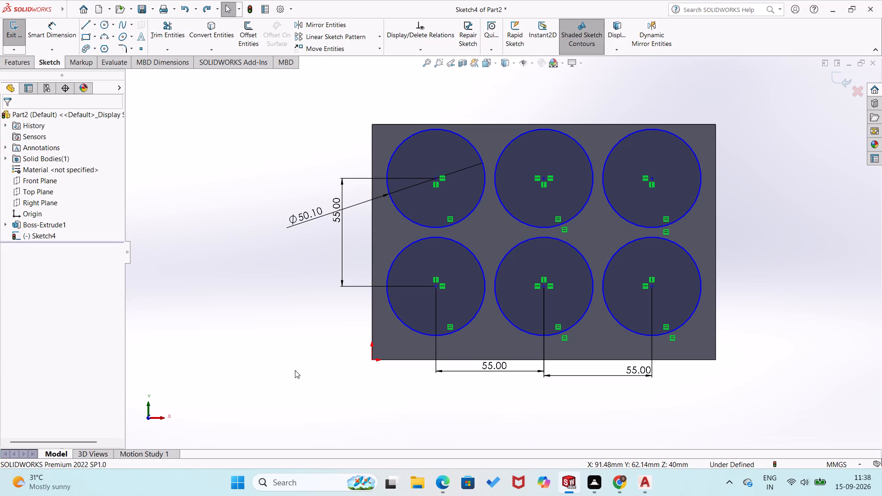
right_drag(295, 370, 266, 270)
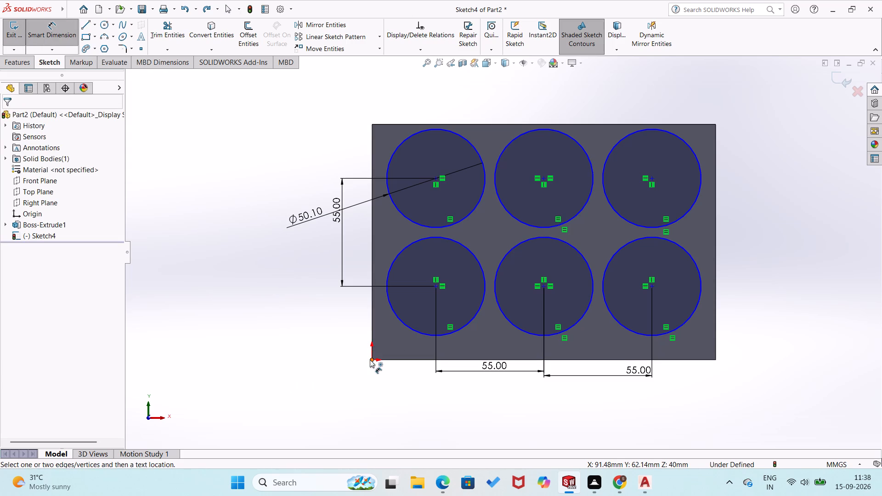
click(370, 360)
drag(437, 286, 419, 321)
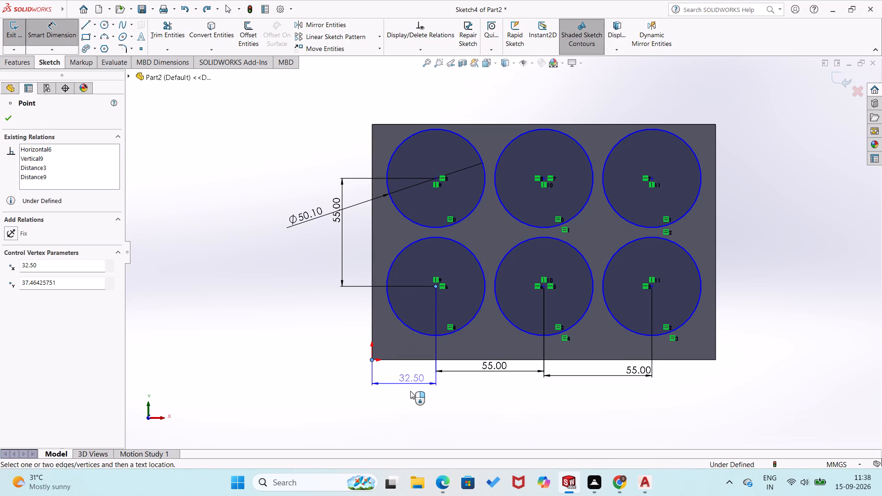
click(411, 409)
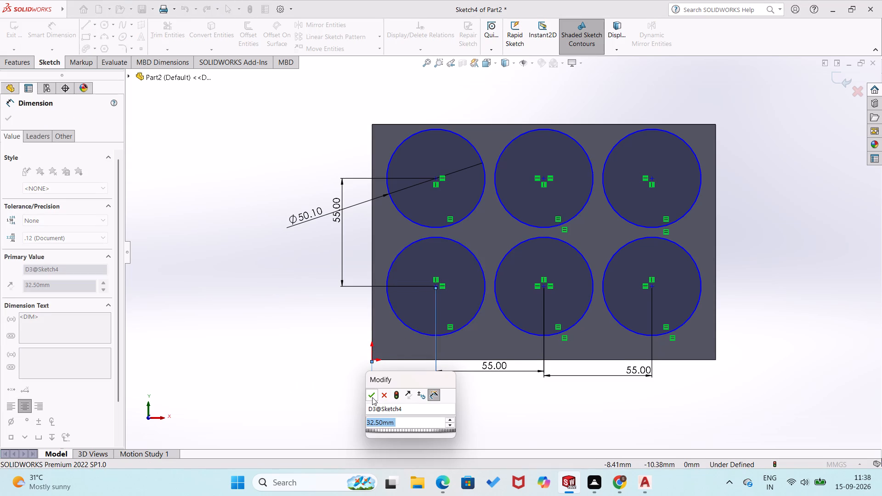
click(372, 397)
key(Escape)
Add a vertical dimension of about 92.46 mm from the block's lower-left corner to the upper-left circle's centre.
right_drag(281, 420, 249, 256)
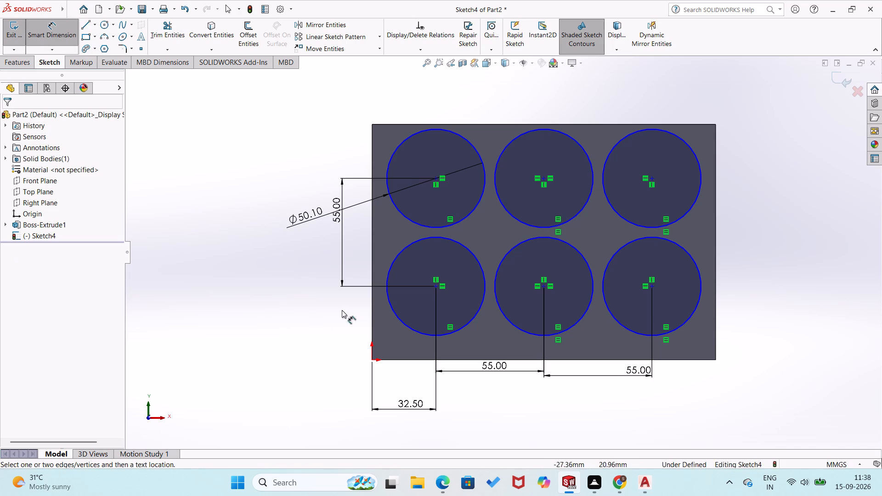
click(372, 360)
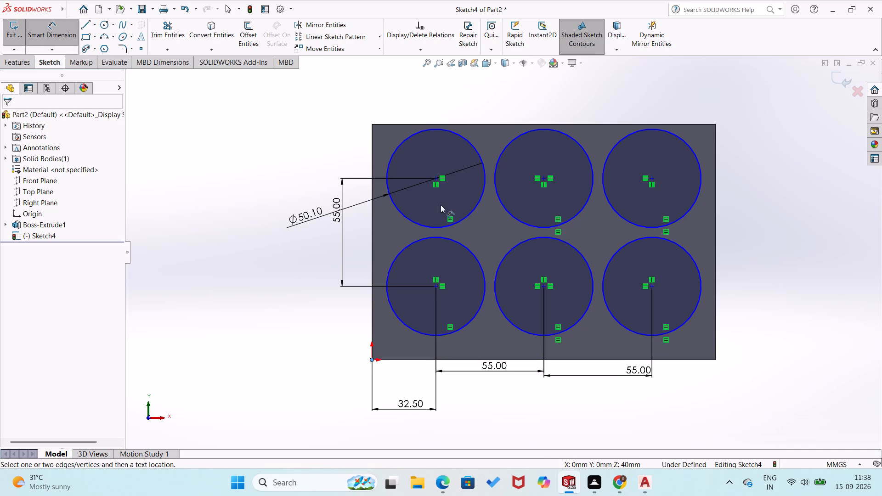
click(434, 179)
click(257, 207)
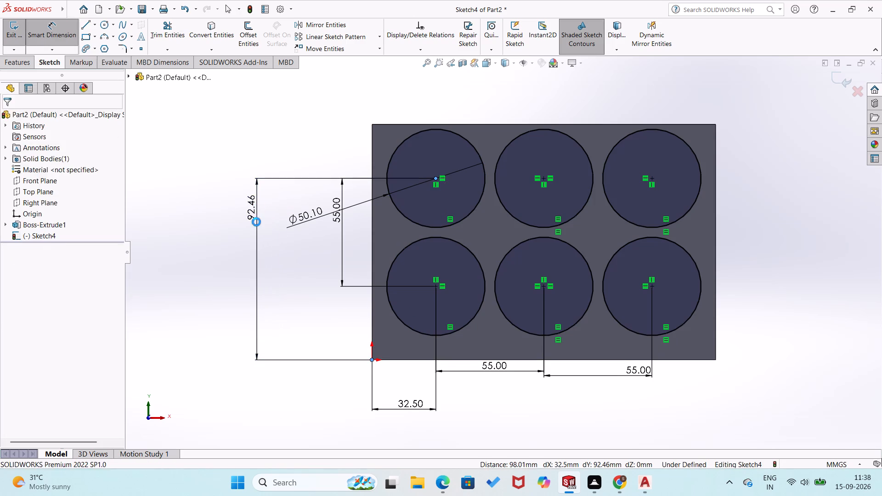
click(217, 194)
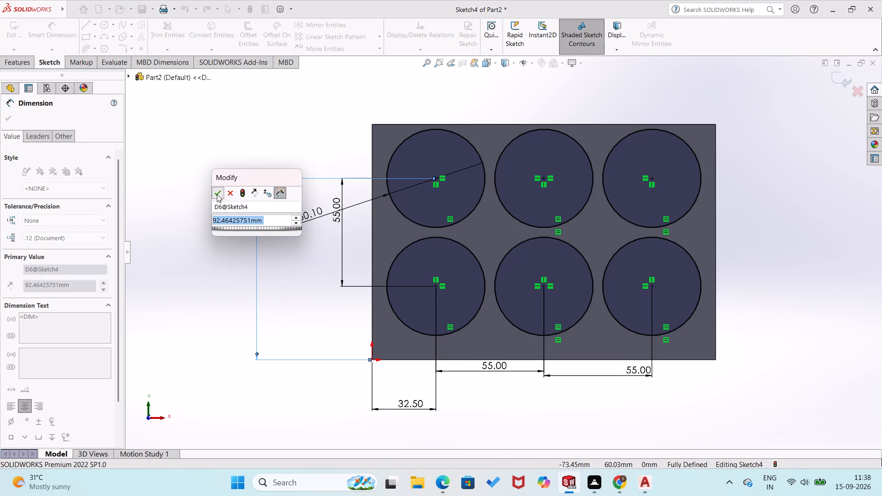
key(Escape)
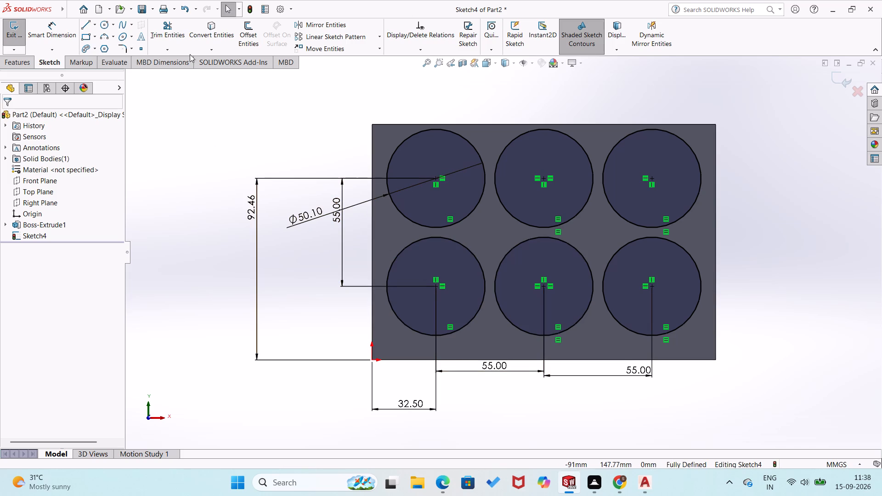
Sketch smaller concentric circles inside the three lower circles, with radii of about 11.8, 12.6 and 12.2 mm from left to right.
click(104, 24)
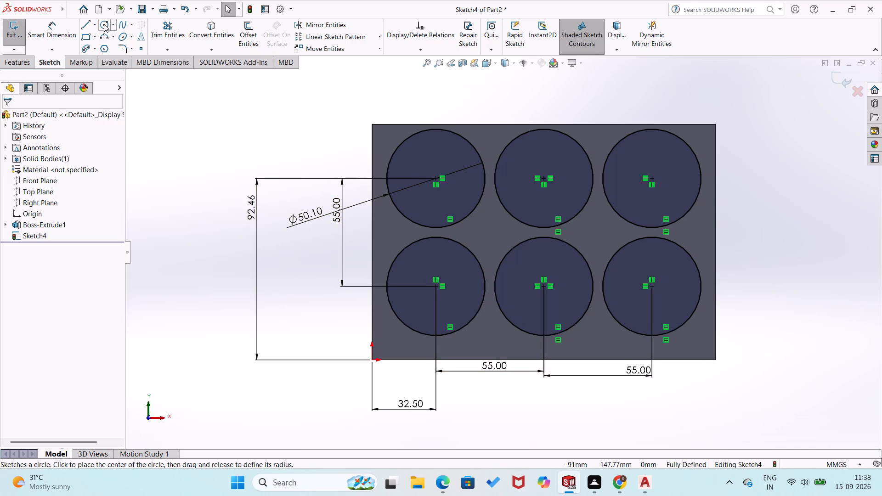
click(435, 286)
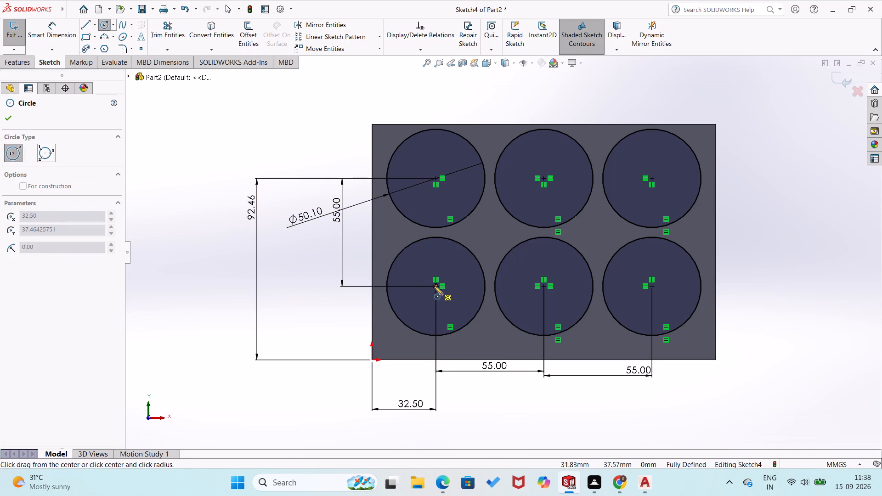
click(446, 307)
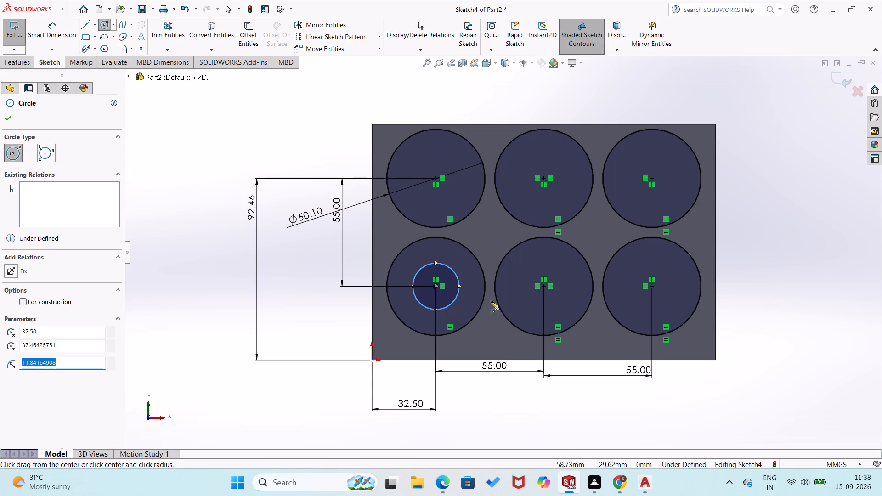
click(541, 287)
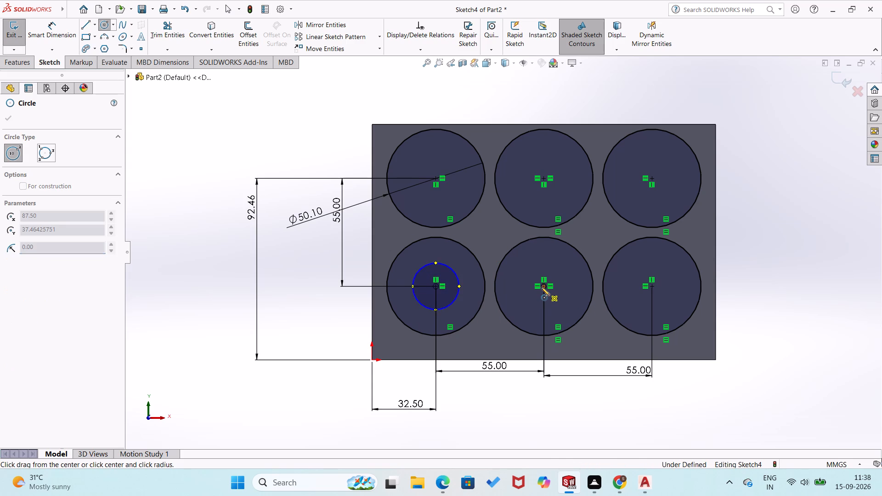
click(554, 309)
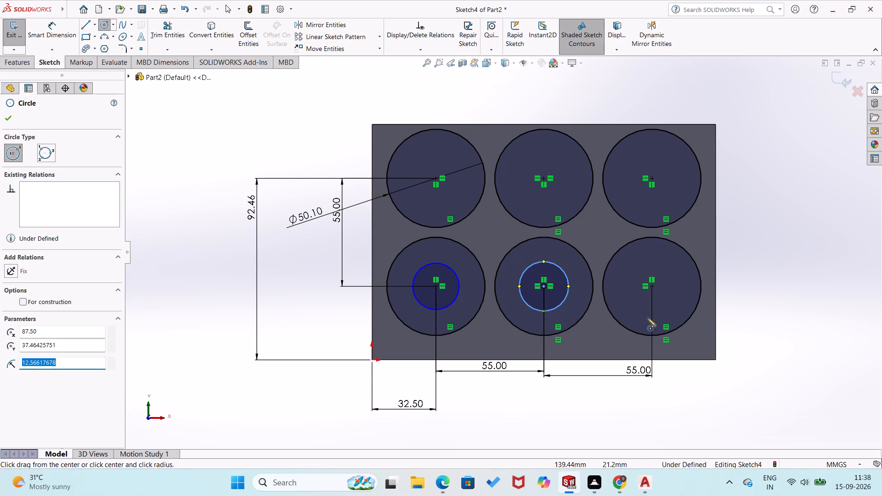
click(652, 287)
click(659, 309)
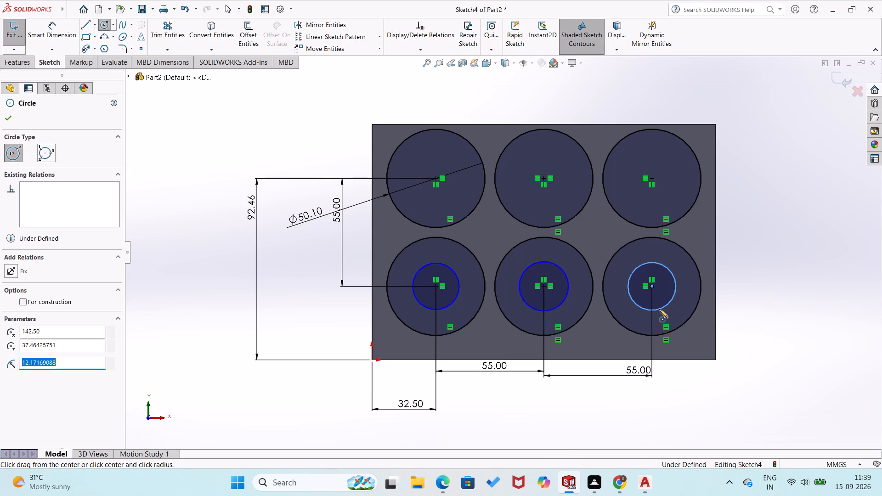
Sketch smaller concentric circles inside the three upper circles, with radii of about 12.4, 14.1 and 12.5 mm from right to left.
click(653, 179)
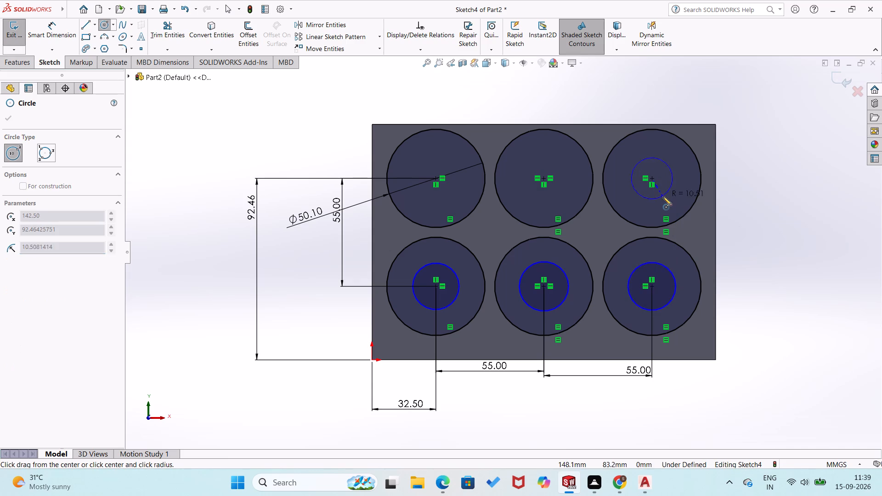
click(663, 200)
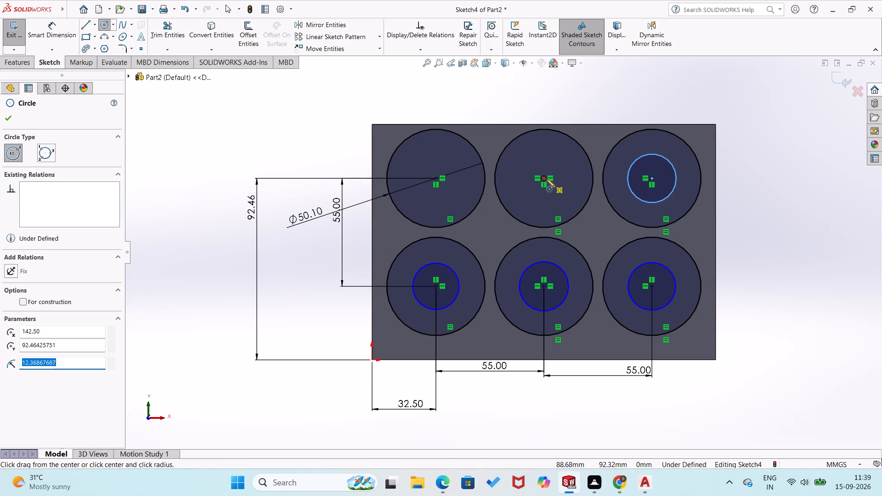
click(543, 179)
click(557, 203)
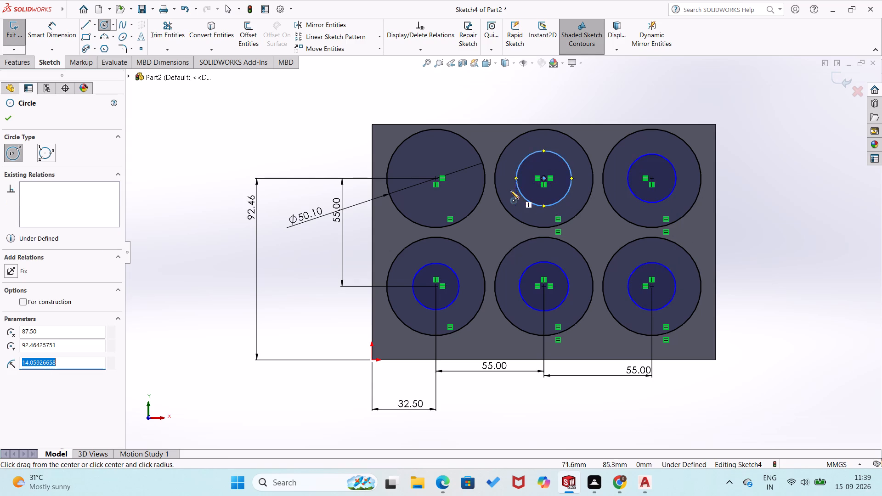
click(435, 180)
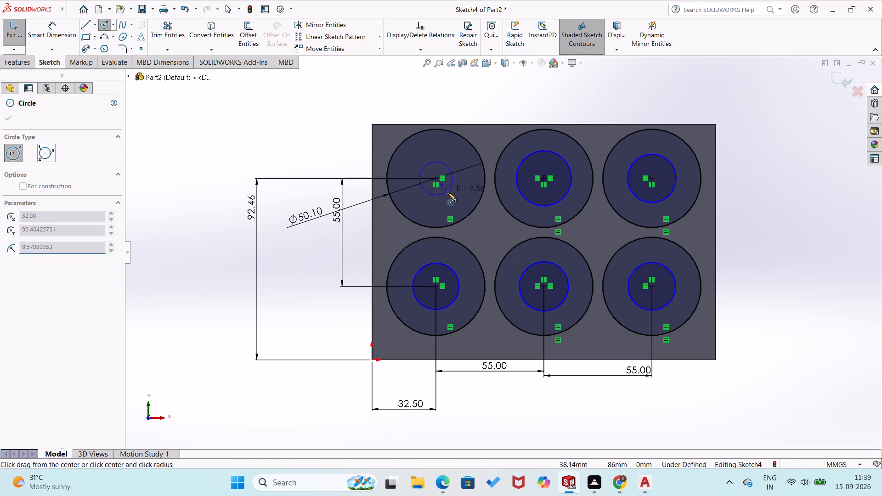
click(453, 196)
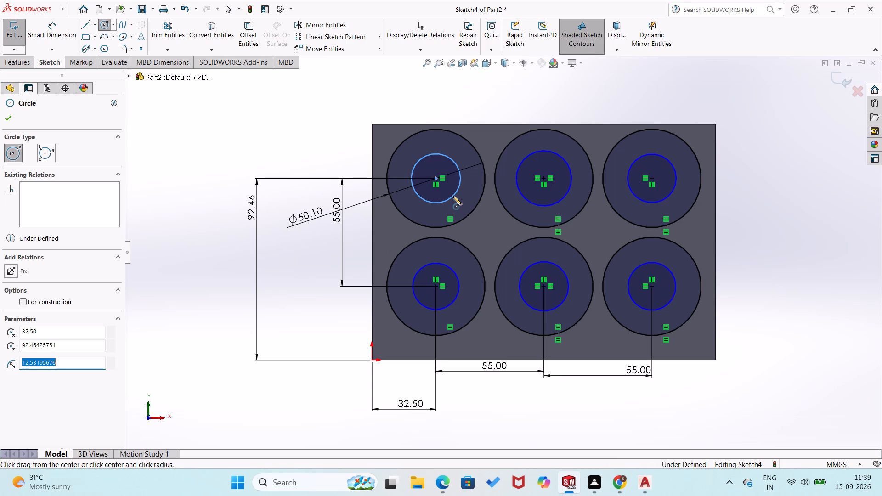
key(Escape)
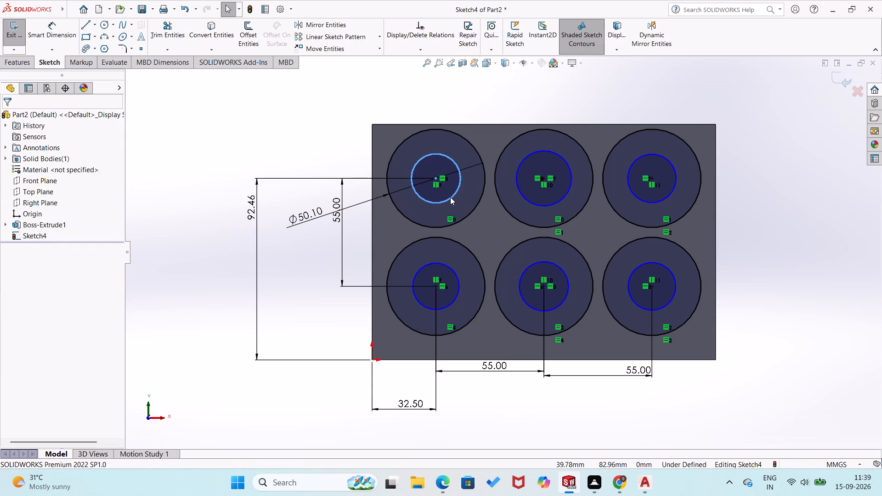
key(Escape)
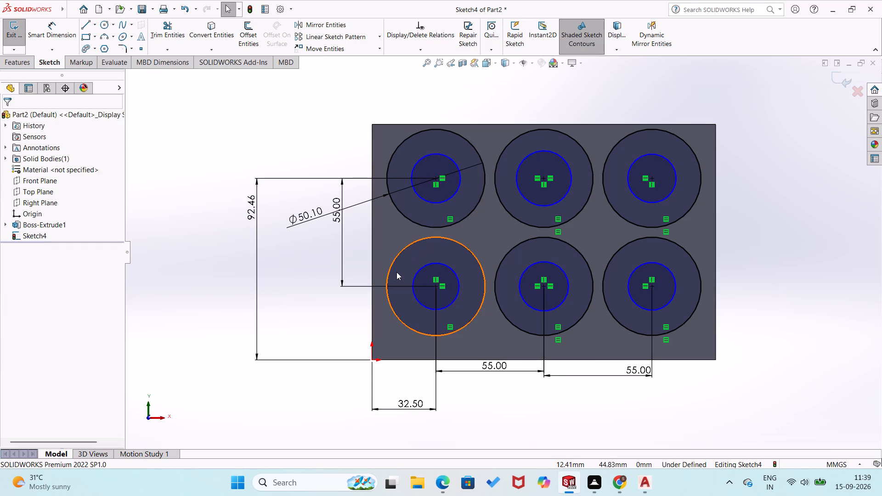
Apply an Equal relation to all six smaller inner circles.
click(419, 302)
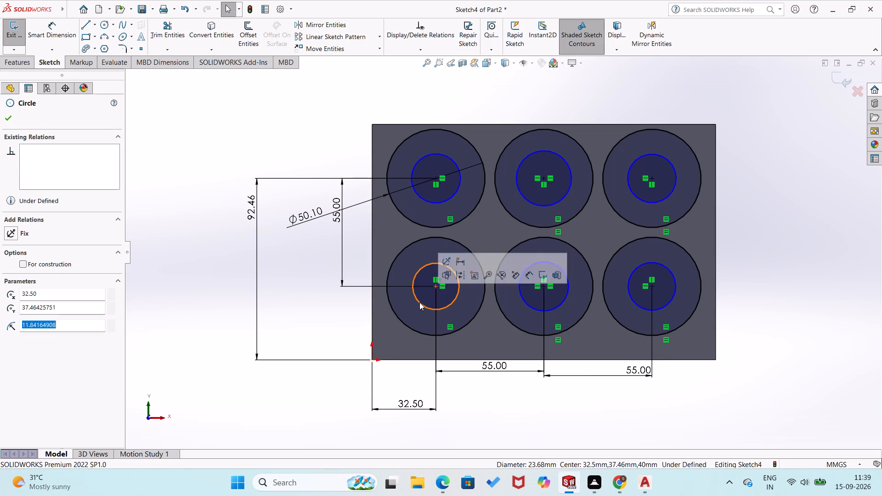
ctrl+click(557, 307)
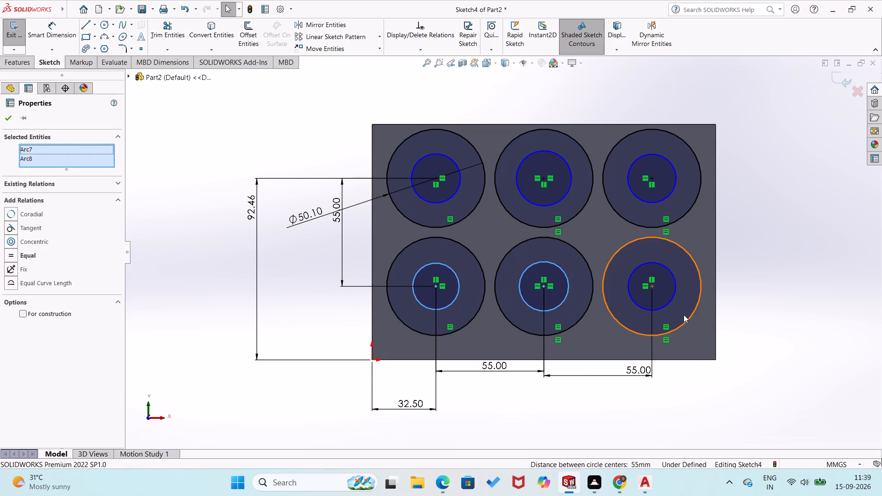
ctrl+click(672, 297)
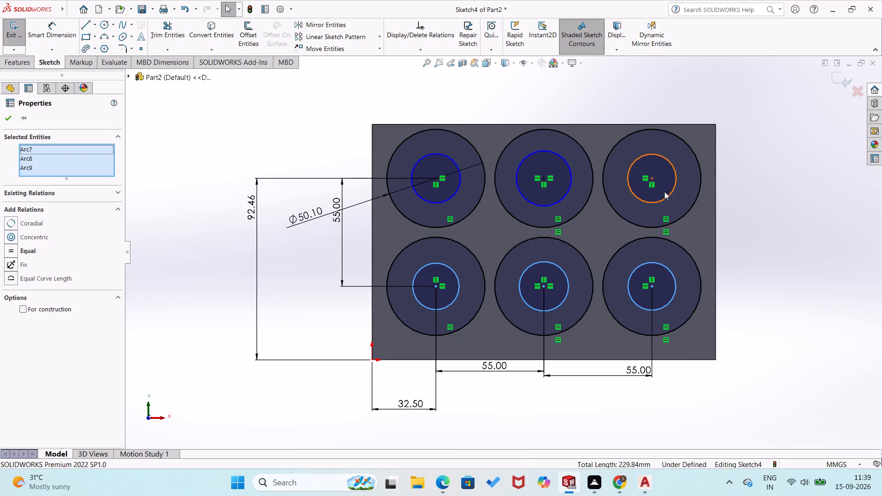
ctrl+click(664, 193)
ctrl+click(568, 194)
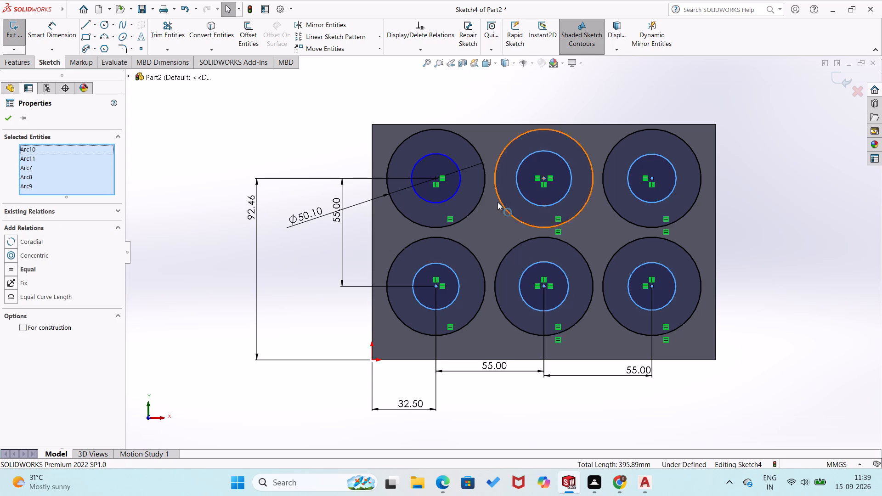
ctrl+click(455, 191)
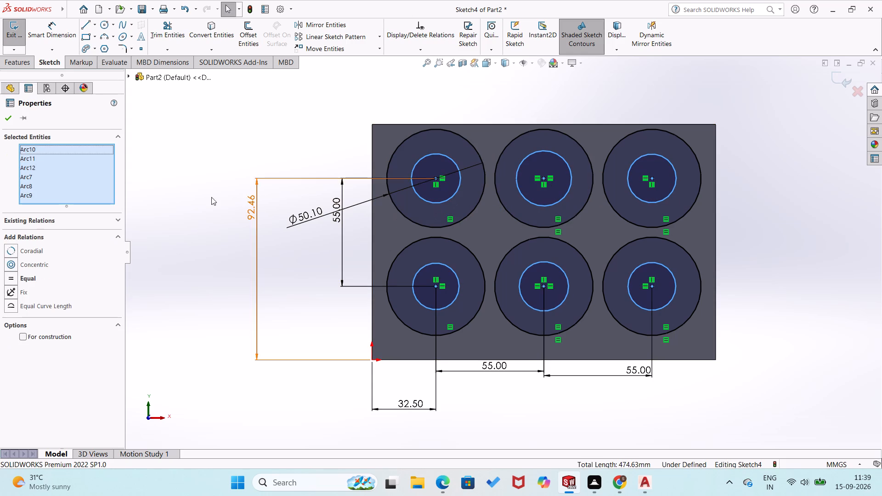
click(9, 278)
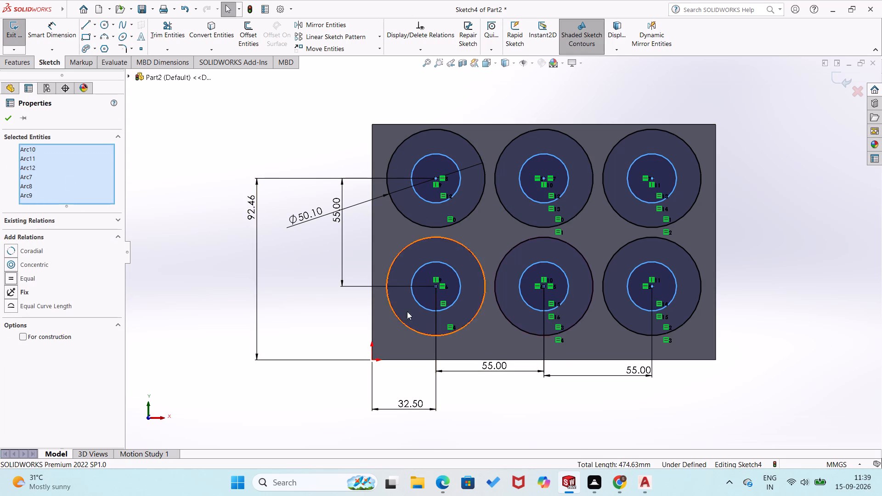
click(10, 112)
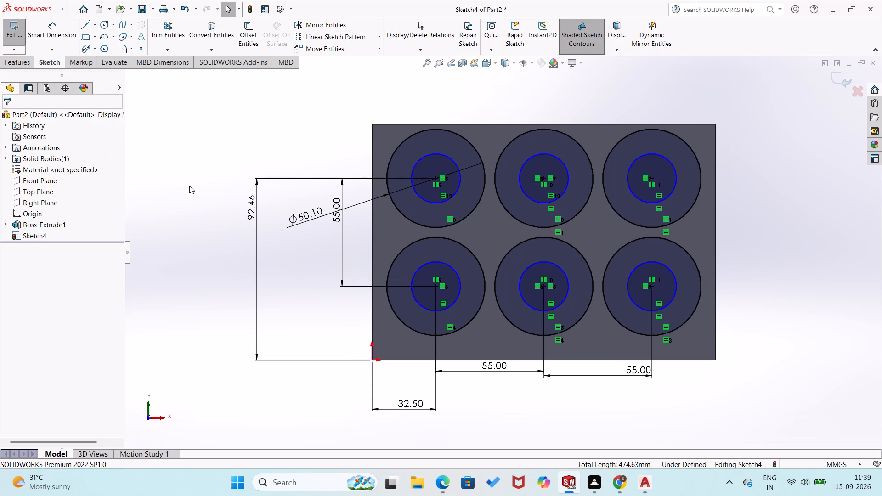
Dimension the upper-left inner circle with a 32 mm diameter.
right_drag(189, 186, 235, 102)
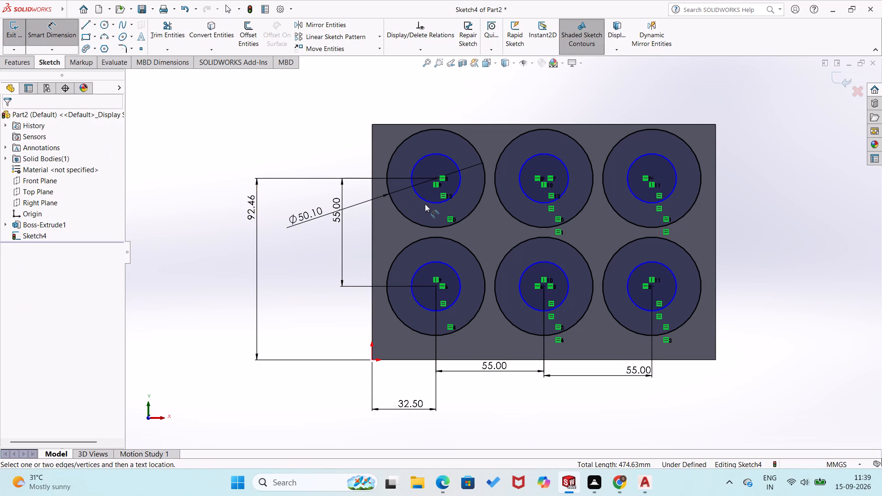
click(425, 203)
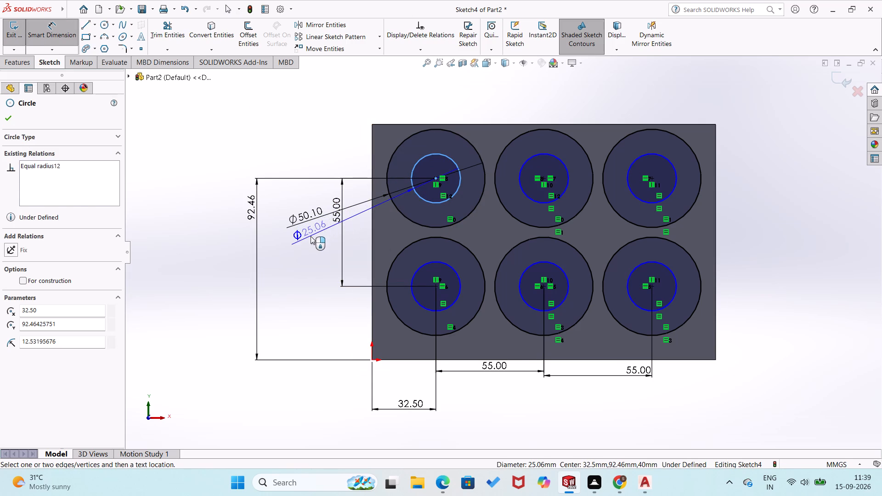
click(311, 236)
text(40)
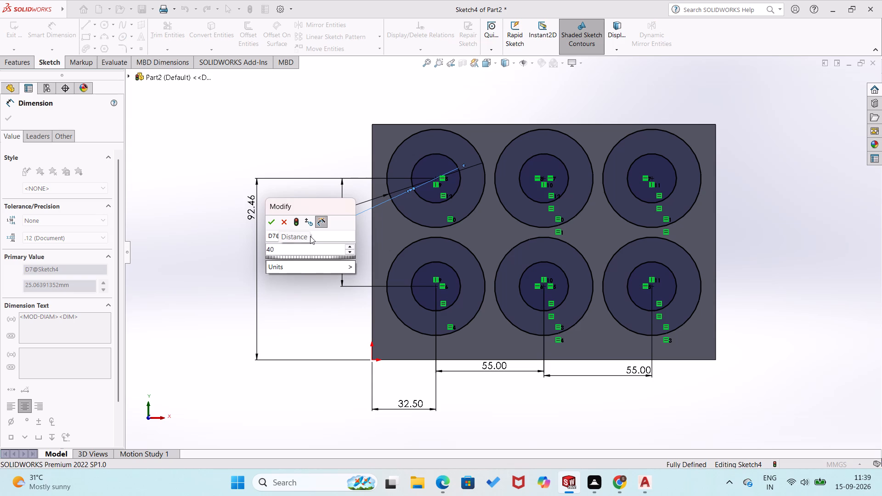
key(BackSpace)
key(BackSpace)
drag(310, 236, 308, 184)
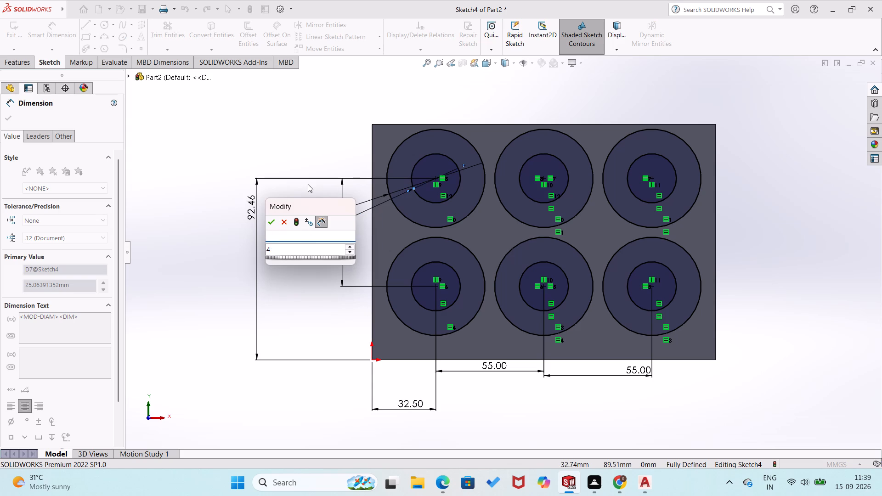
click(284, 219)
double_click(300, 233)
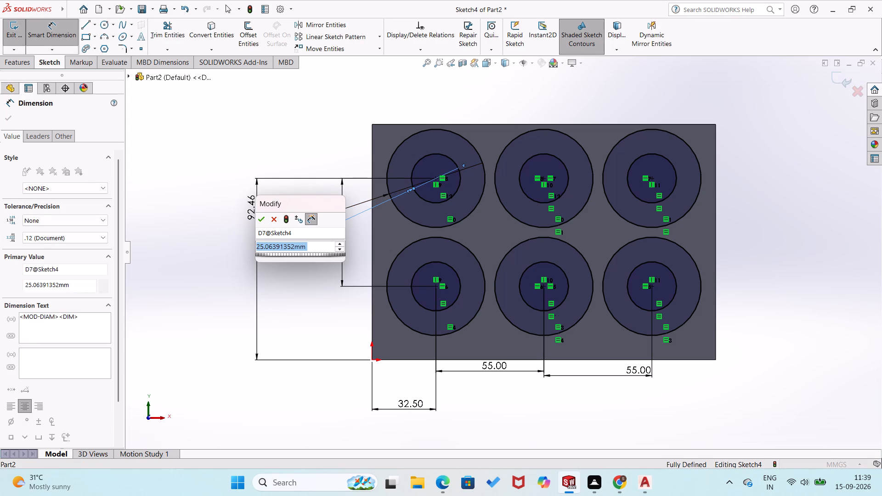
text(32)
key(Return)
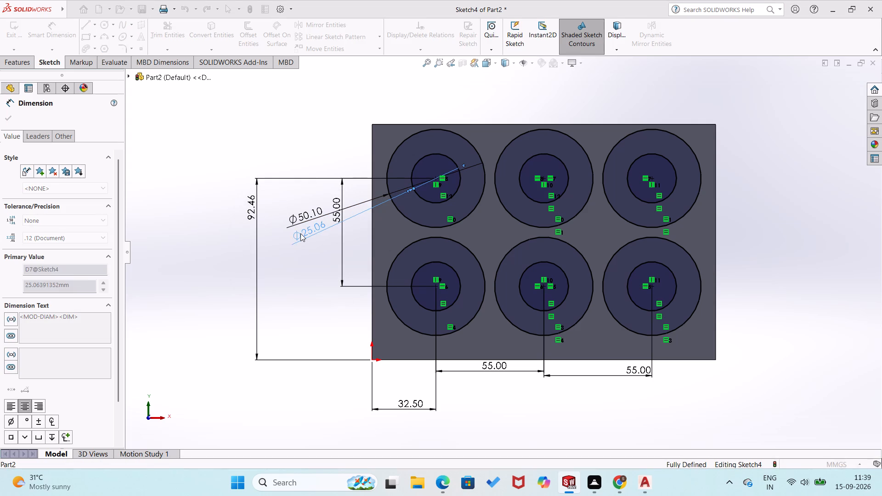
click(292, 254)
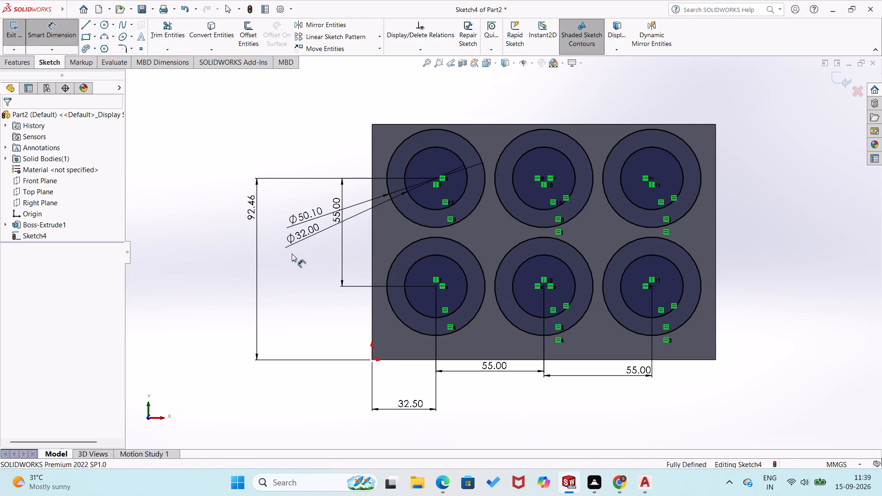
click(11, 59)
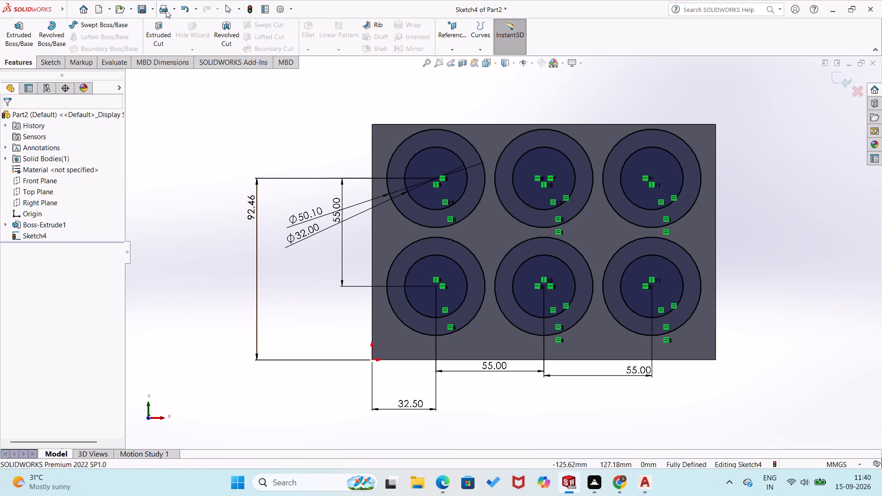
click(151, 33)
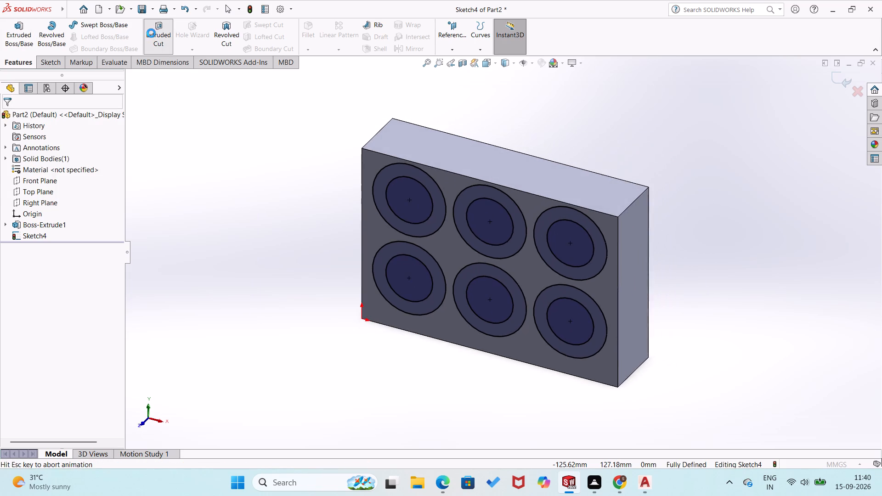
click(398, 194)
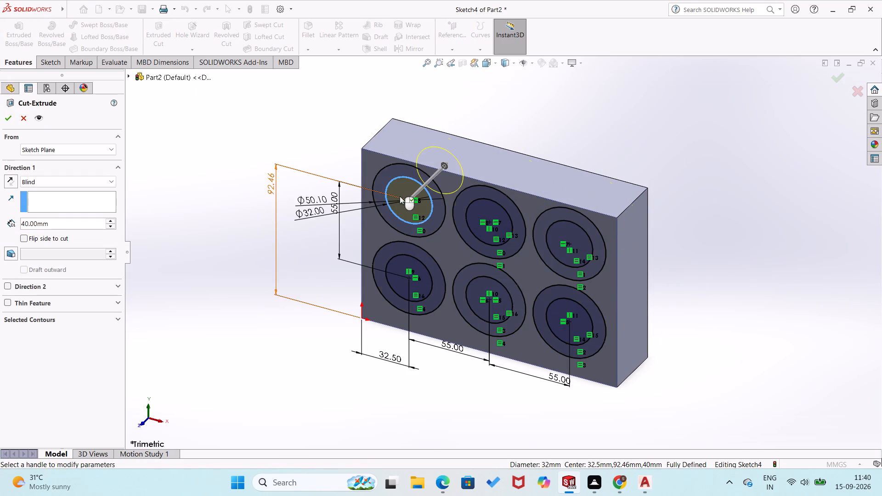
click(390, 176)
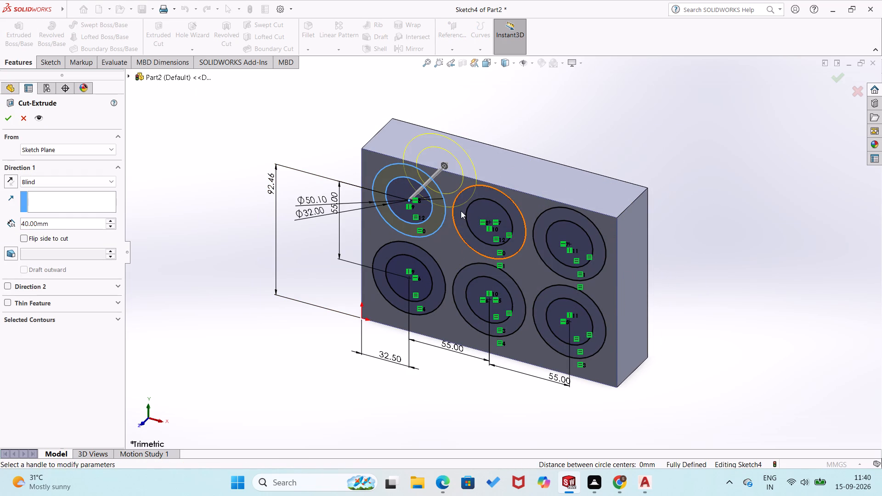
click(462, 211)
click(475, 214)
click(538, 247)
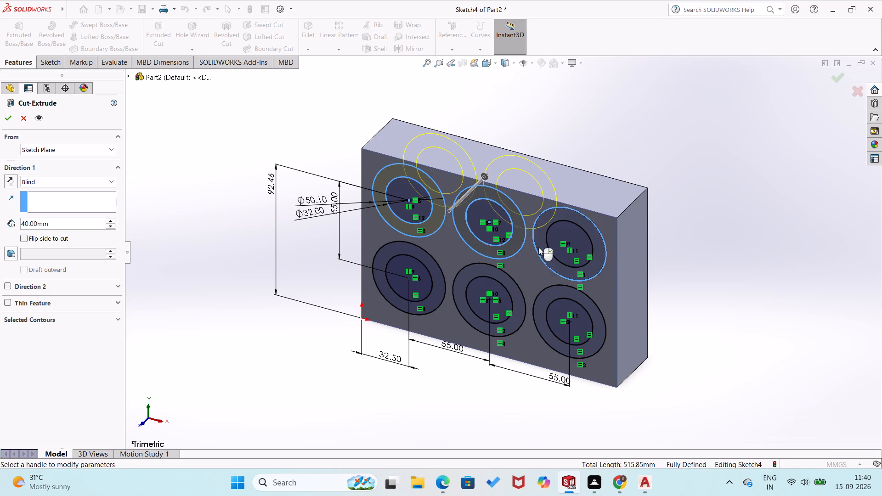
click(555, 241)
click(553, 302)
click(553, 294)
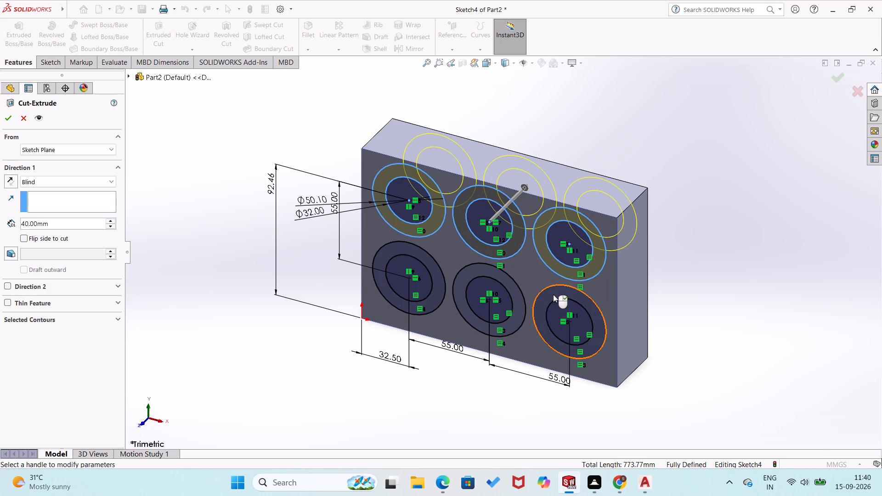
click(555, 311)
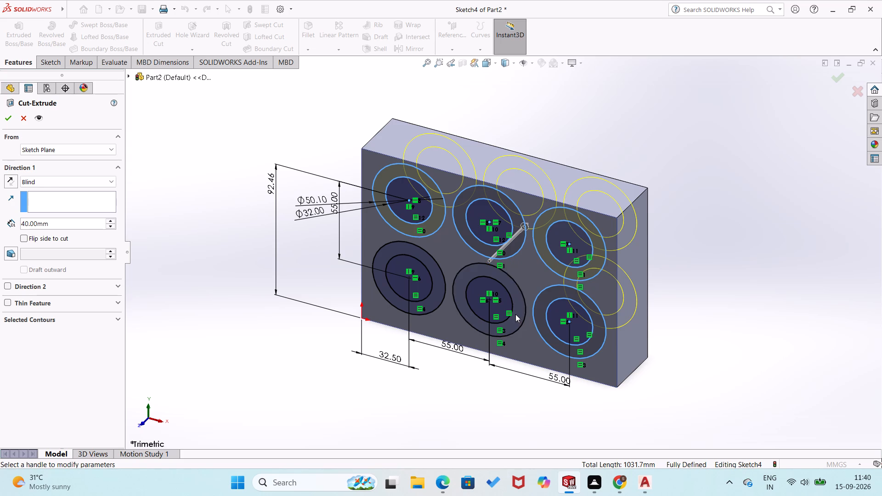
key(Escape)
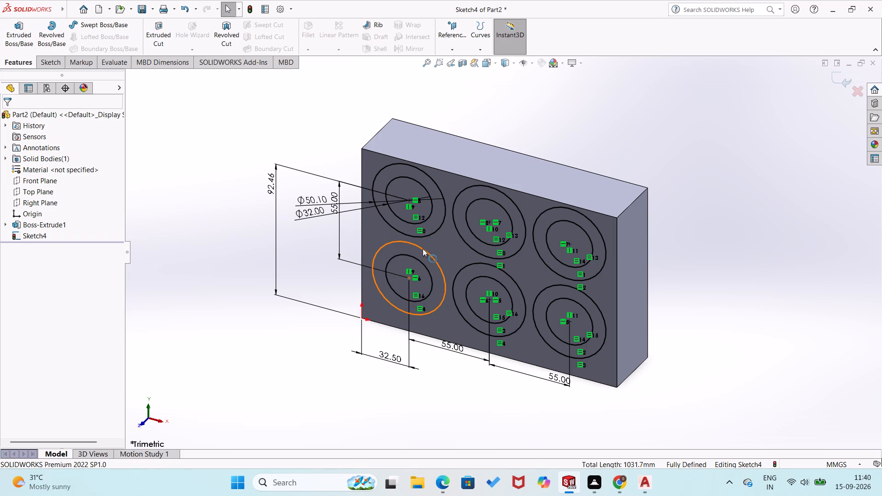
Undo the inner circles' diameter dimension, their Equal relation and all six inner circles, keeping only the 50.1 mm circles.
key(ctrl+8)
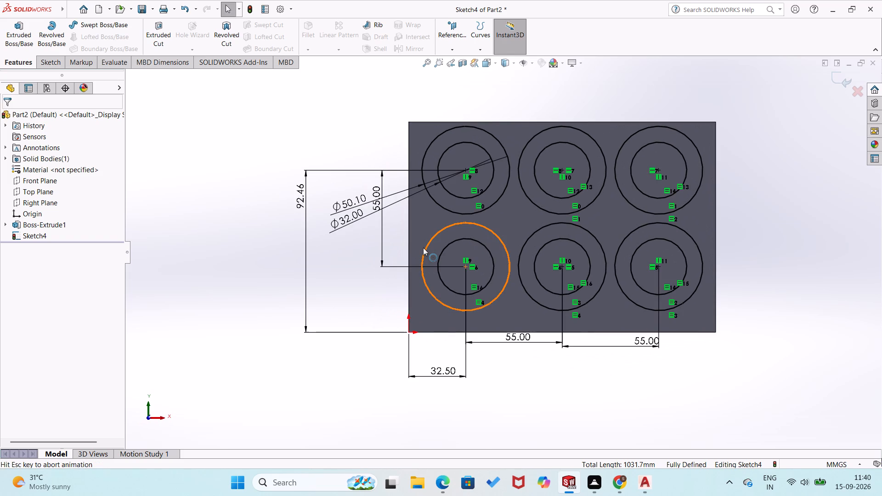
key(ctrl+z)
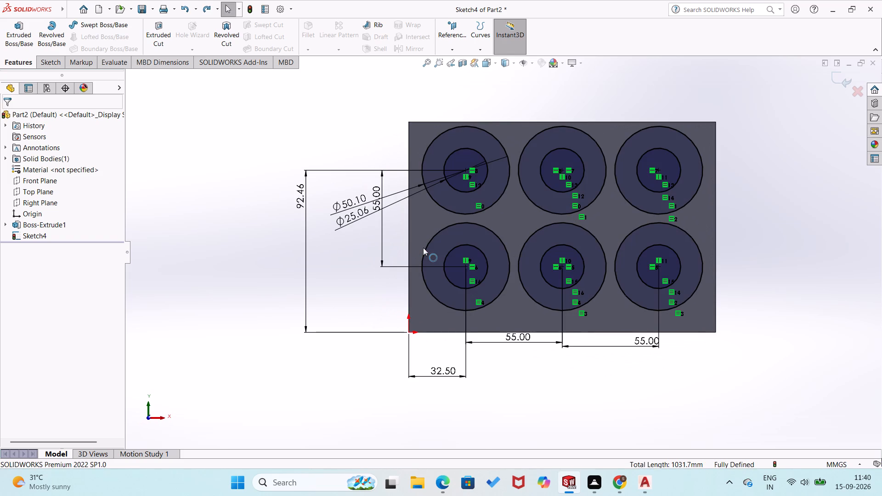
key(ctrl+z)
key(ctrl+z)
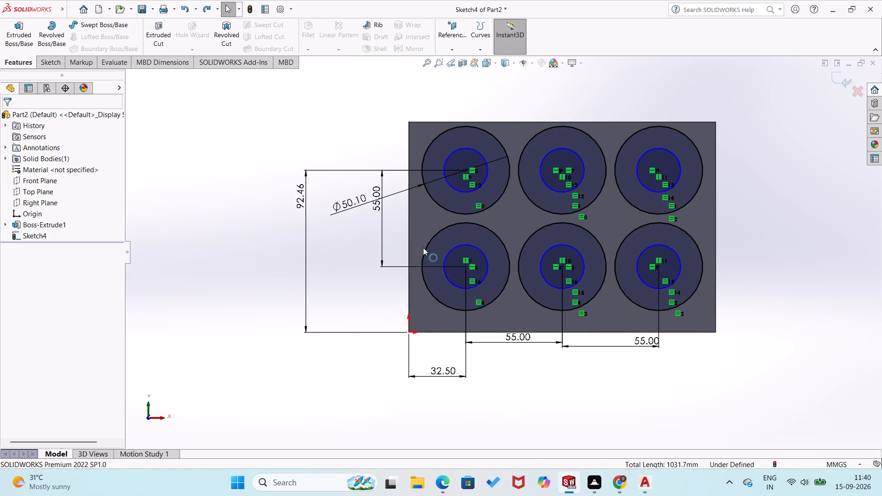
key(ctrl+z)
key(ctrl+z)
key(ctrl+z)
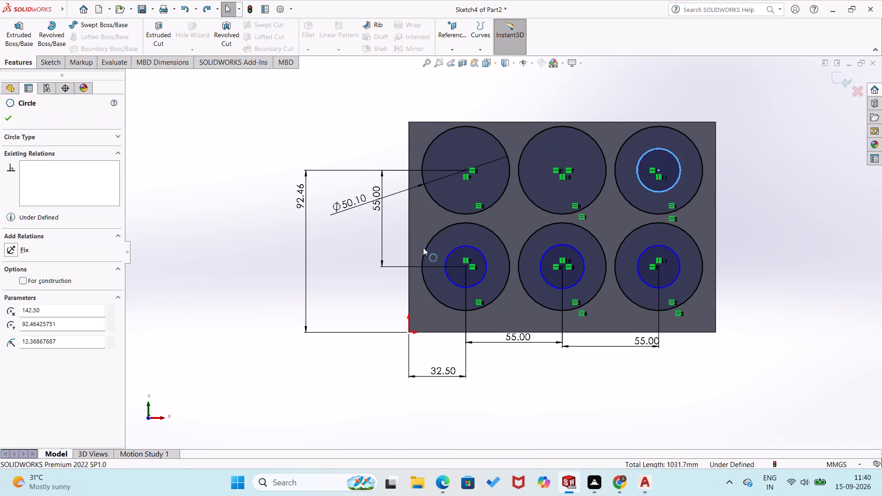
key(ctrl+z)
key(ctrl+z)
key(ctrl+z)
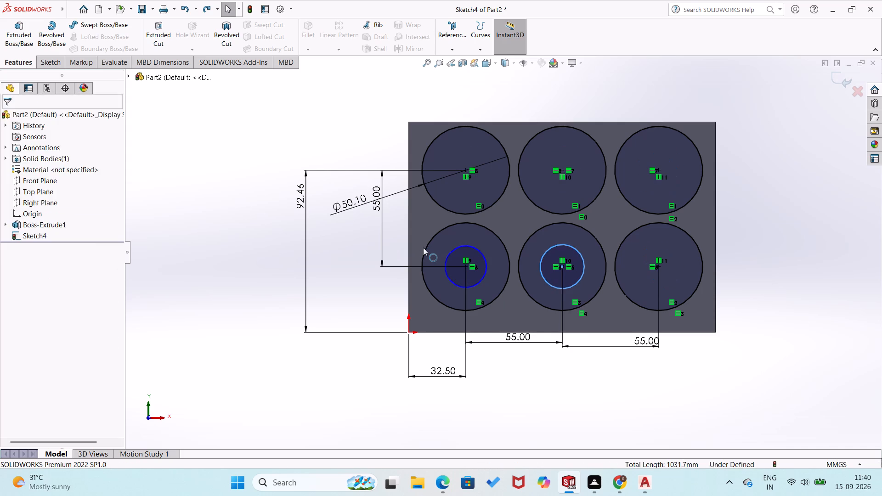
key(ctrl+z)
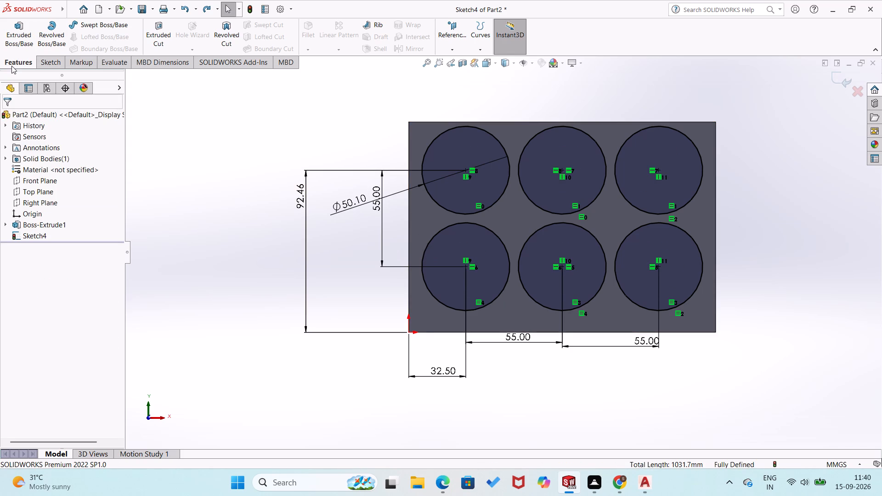
Start an Extruded Cut from the sketch of six 50.1 mm circles.
click(164, 43)
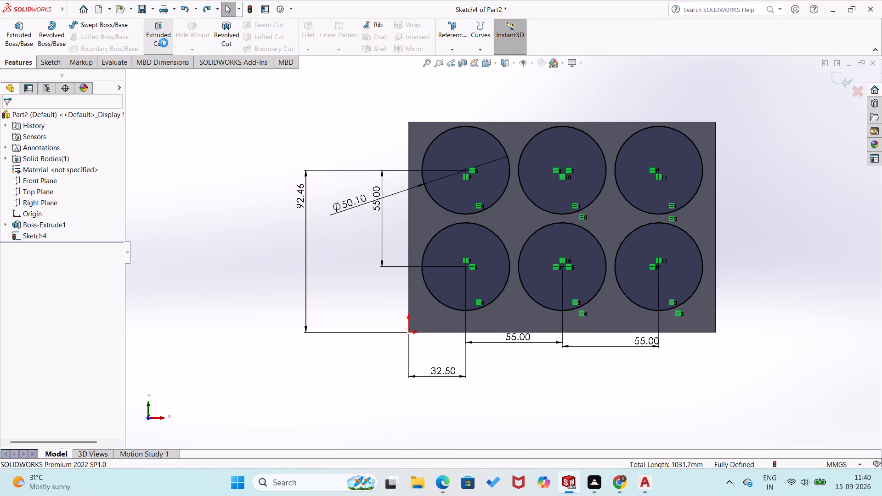
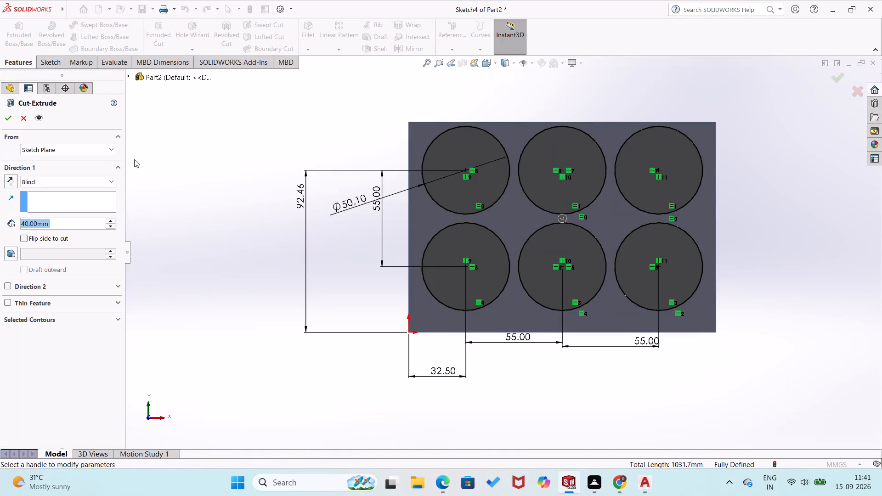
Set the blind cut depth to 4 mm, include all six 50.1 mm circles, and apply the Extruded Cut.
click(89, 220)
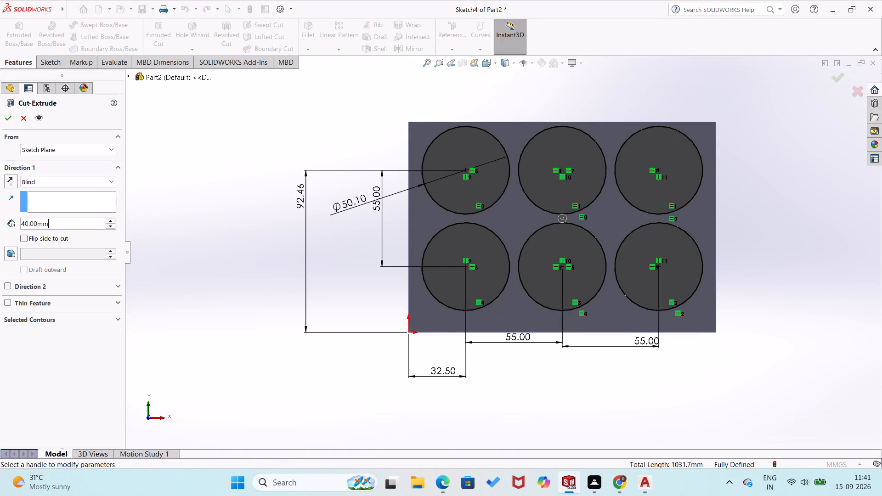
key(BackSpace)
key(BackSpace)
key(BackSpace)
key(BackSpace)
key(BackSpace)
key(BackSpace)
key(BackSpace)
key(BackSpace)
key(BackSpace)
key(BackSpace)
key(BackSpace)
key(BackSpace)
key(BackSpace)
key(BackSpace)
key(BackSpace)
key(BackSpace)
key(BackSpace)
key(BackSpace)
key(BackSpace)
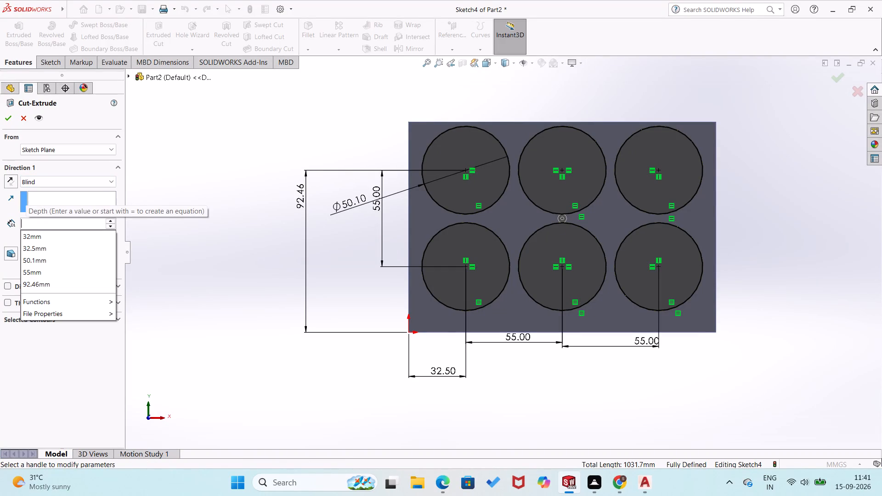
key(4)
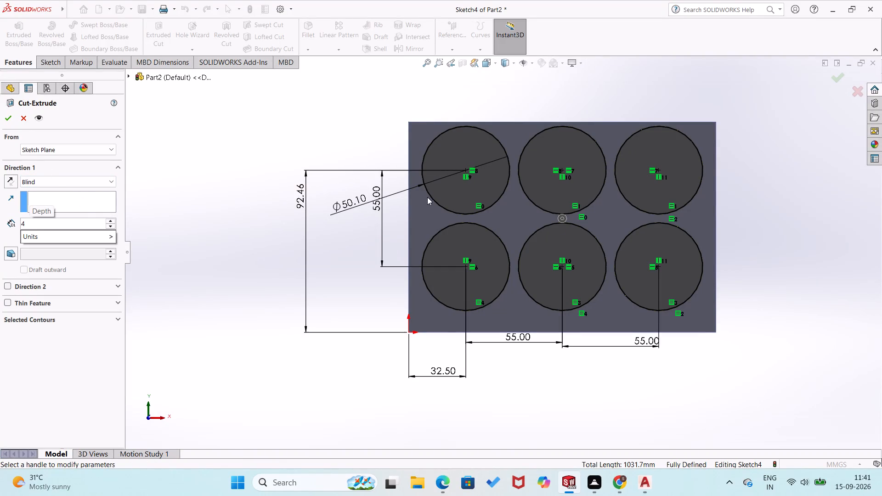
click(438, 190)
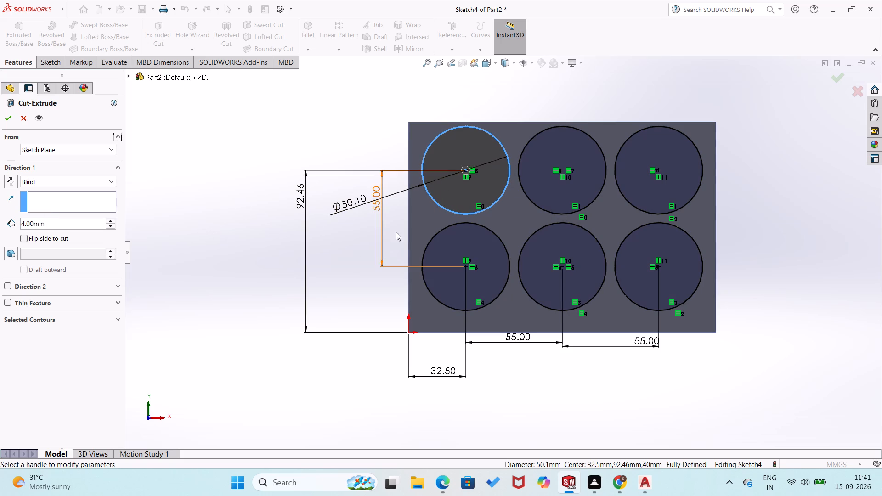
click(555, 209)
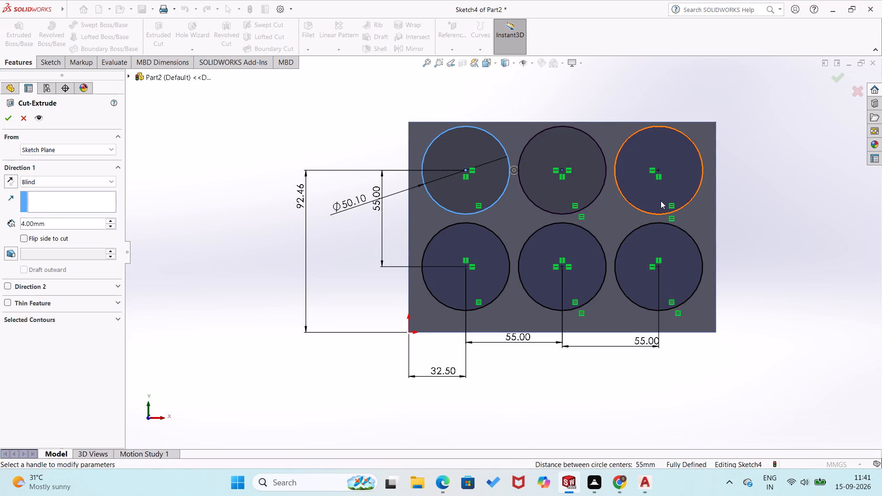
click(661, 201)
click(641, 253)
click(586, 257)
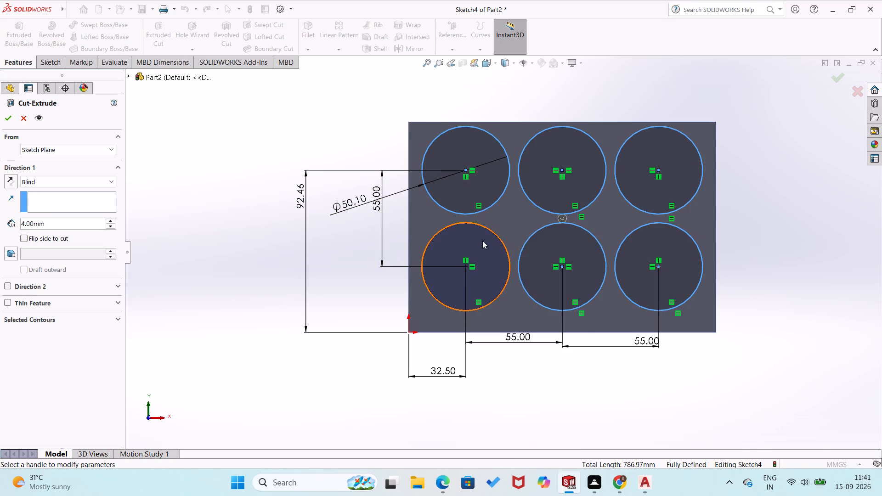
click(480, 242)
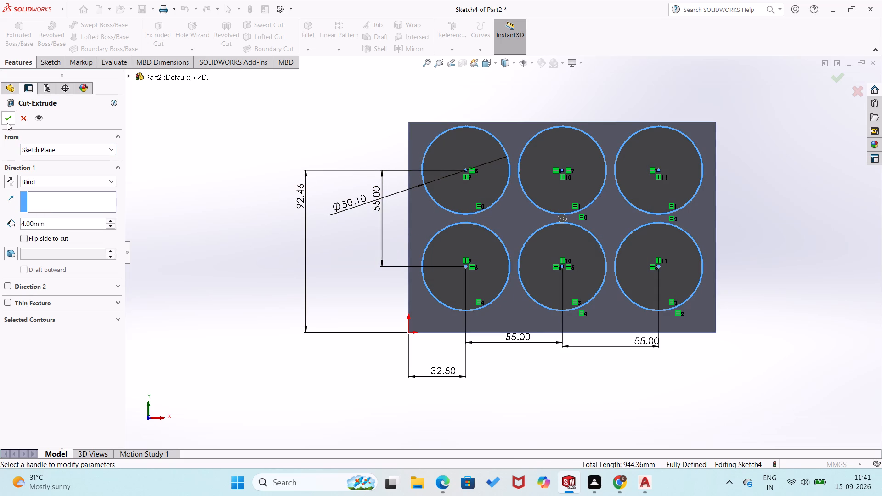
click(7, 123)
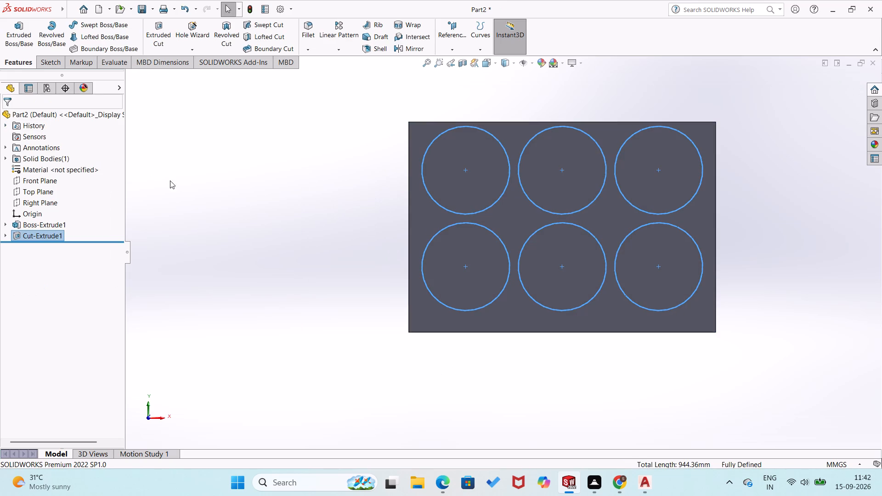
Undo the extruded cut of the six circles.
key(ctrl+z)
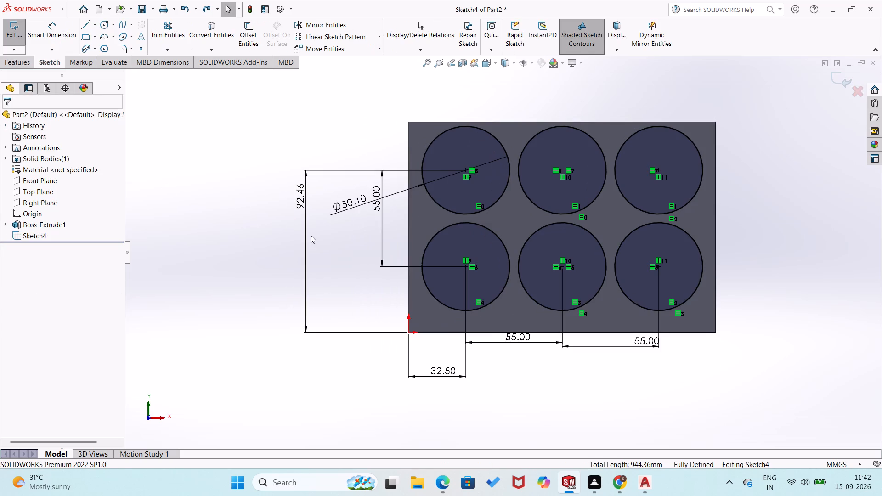
Cut all six 50.1 mm circles into the block with a 4 mm blind Extruded Cut directed into the material.
click(12, 58)
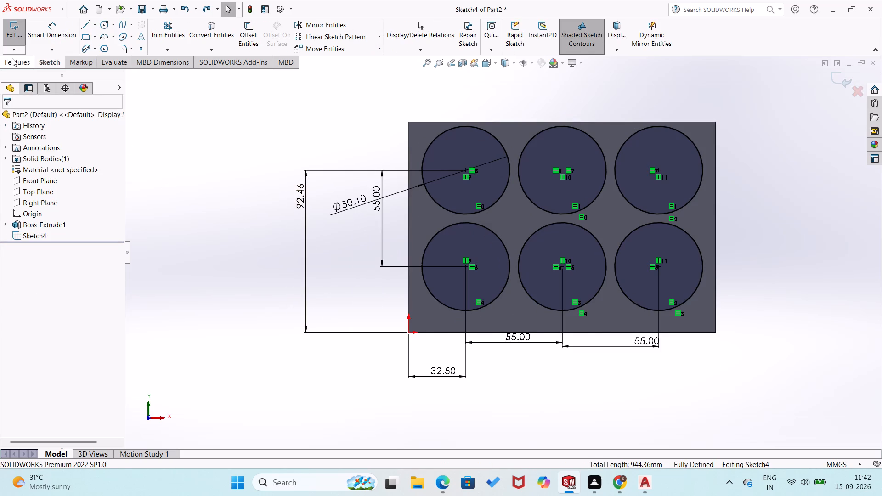
click(155, 30)
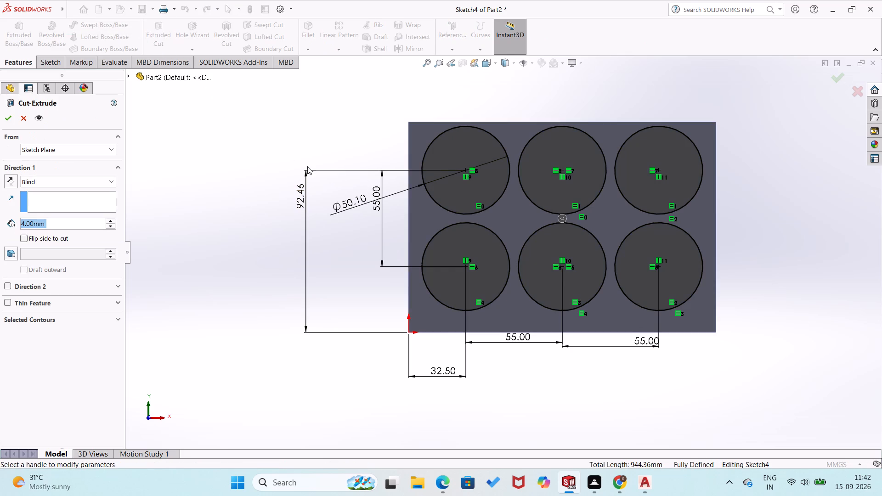
click(440, 190)
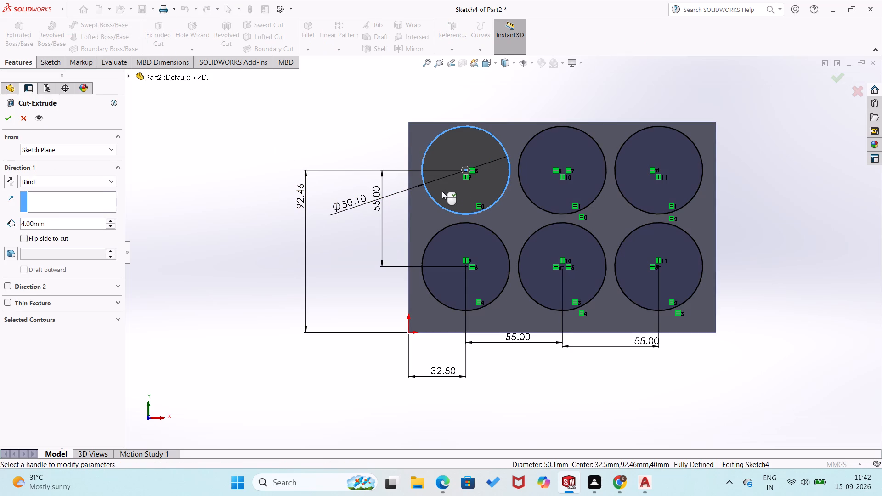
click(532, 193)
click(659, 206)
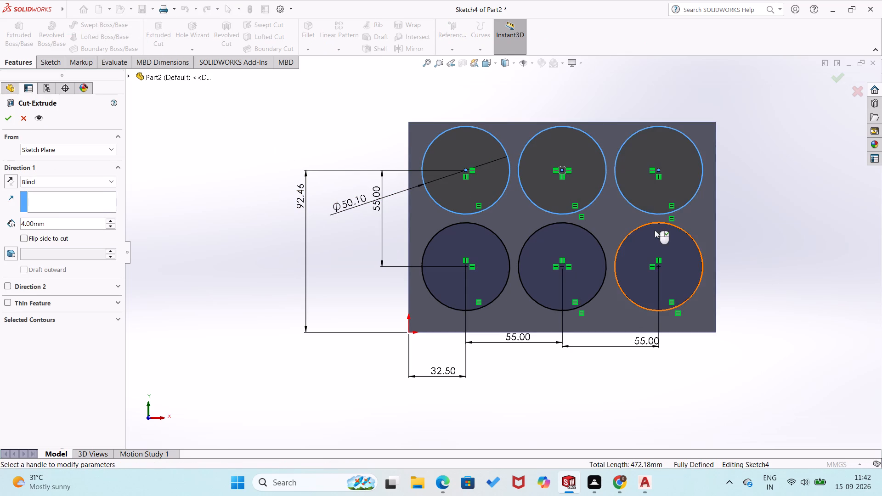
click(656, 243)
click(580, 243)
click(490, 242)
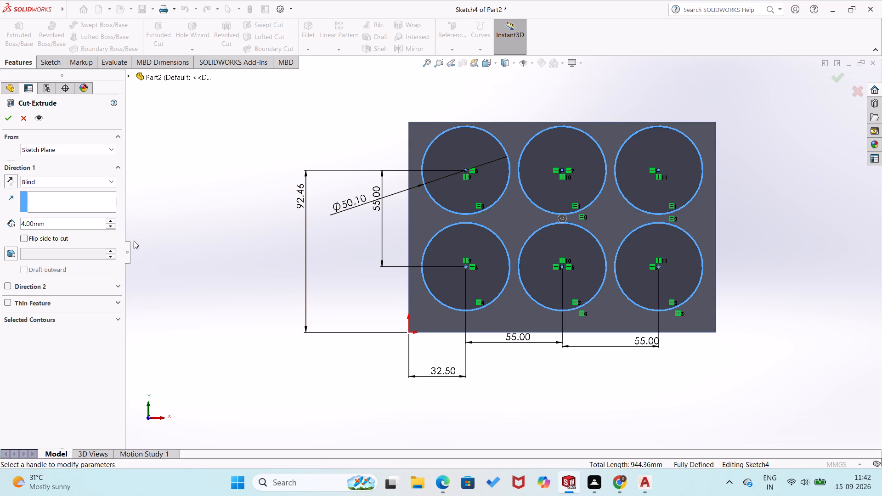
middle_drag(204, 242, 123, 259)
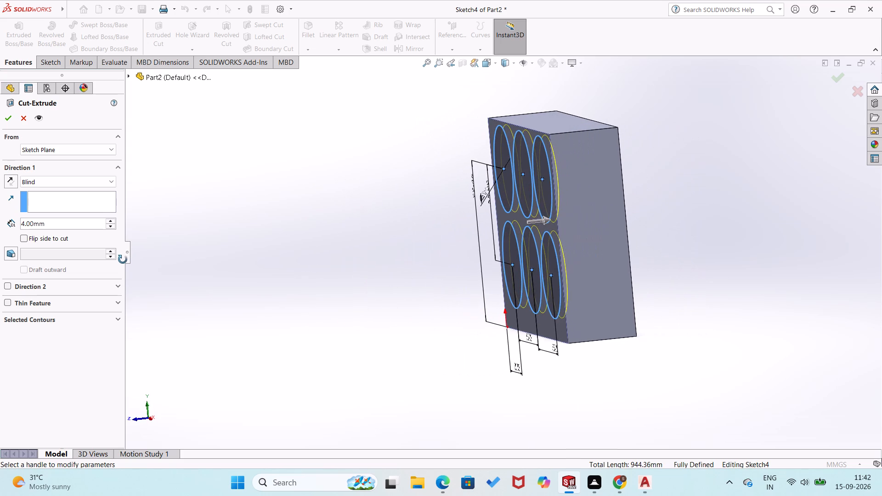
middle_drag(123, 259, 164, 255)
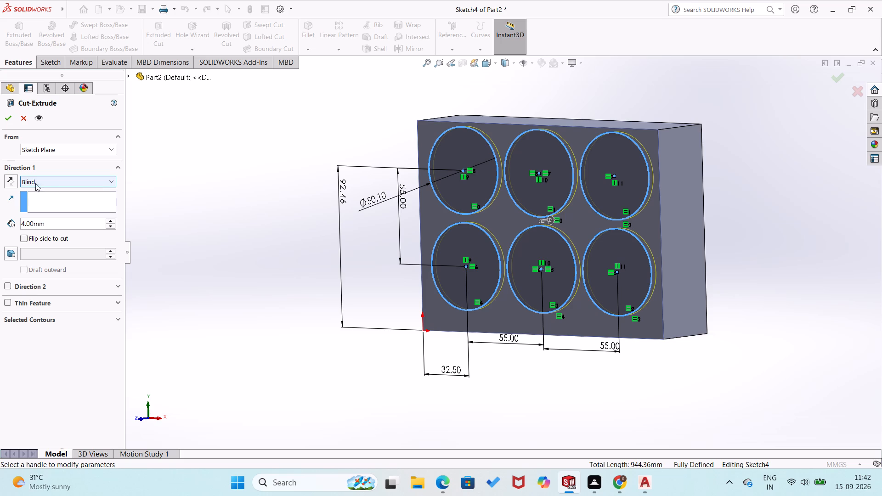
click(9, 184)
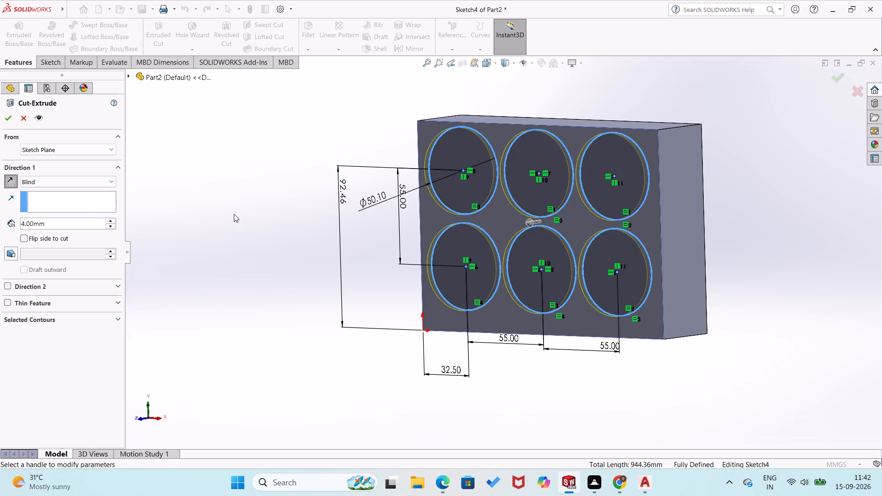
middle_drag(234, 214, 194, 236)
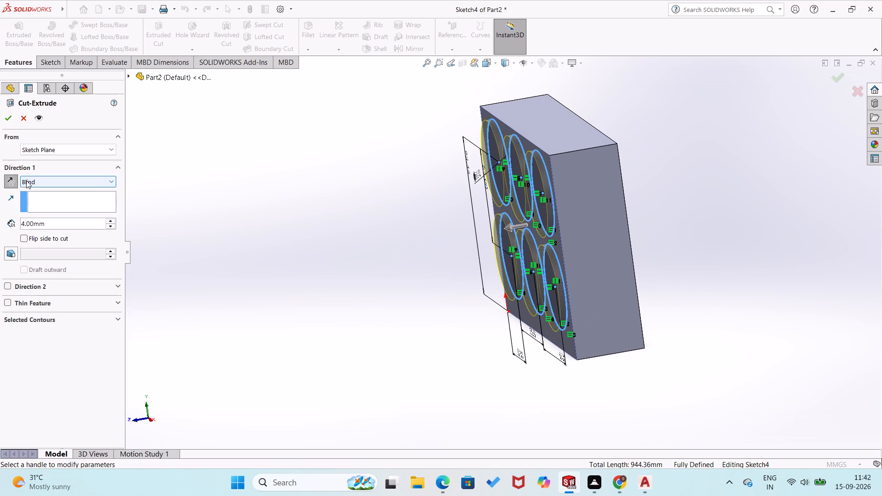
click(10, 181)
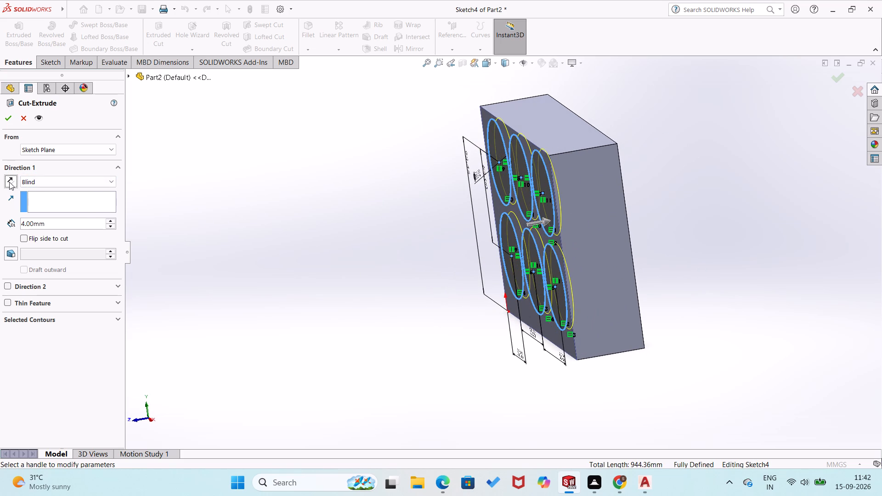
click(11, 123)
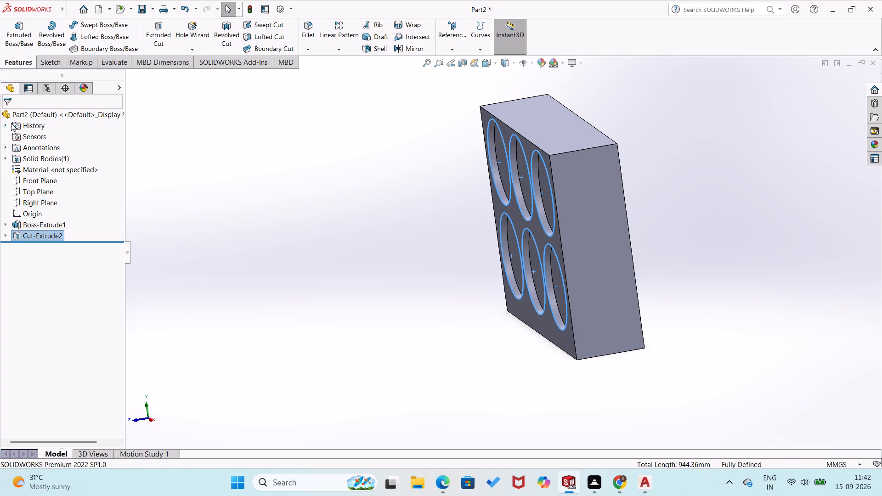
Open a new sketch on the block's large front face around the six circular pockets.
middle_drag(256, 199, 300, 195)
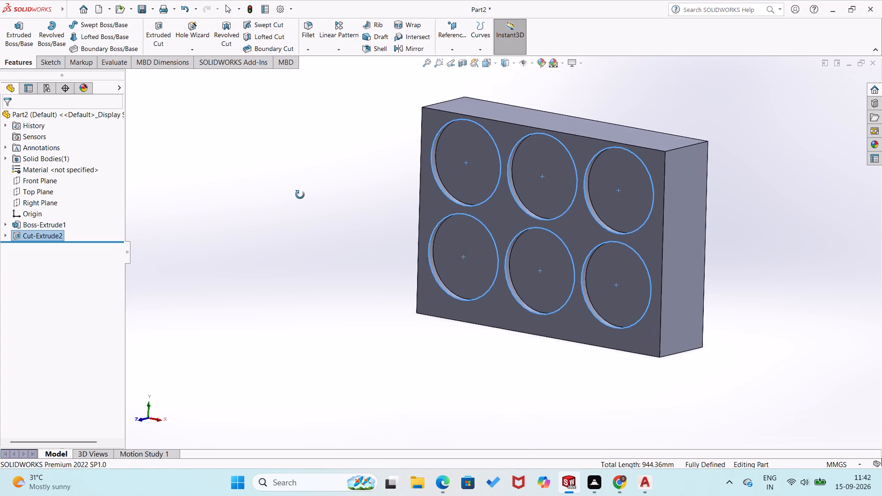
middle_drag(300, 195, 282, 187)
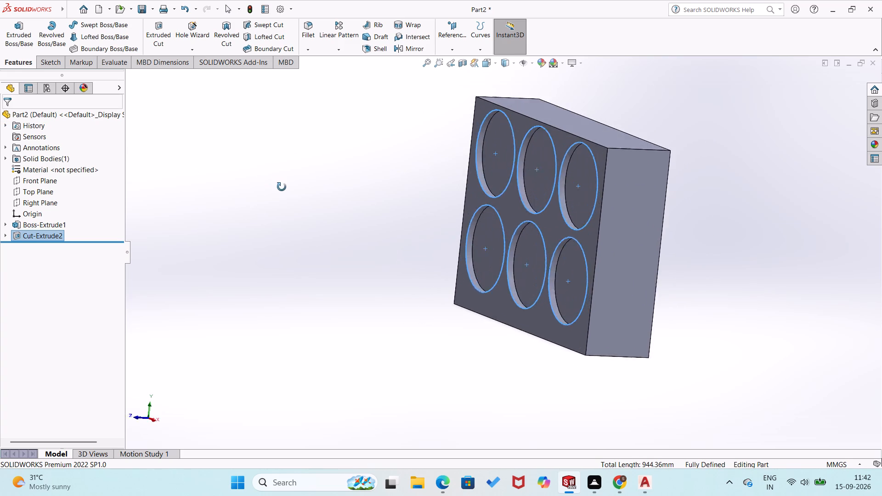
middle_drag(282, 187, 338, 180)
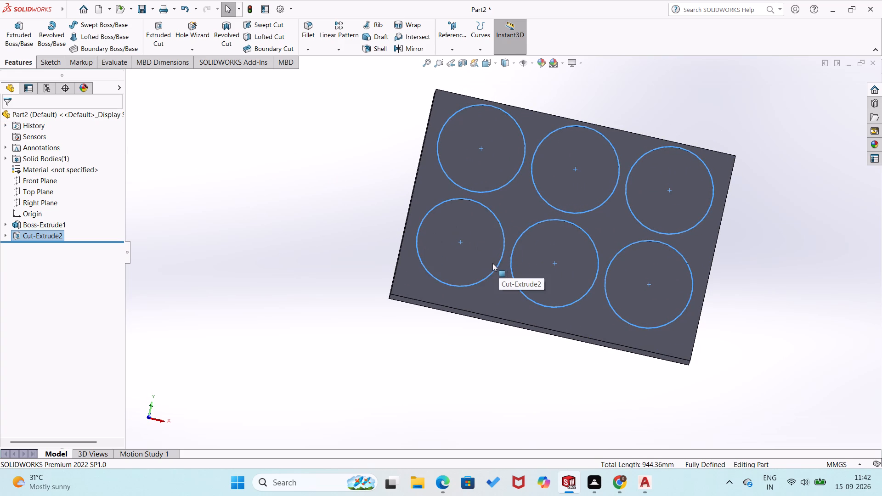
click(500, 285)
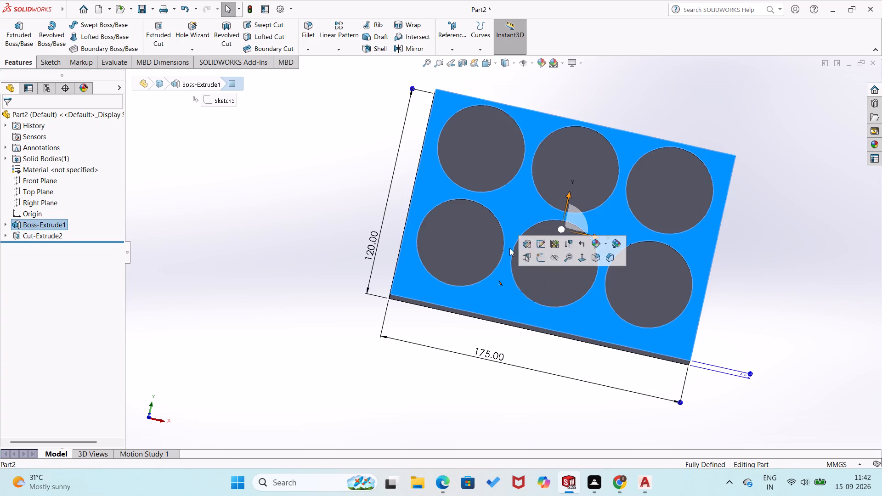
click(546, 262)
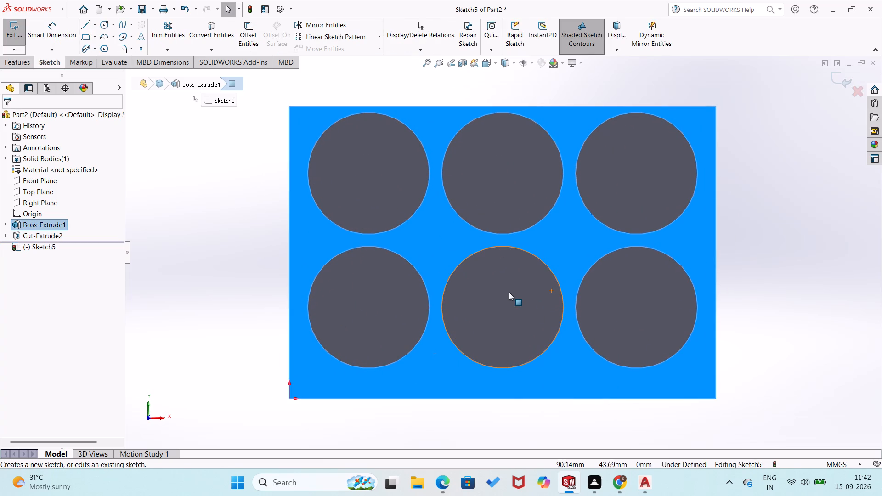
click(239, 237)
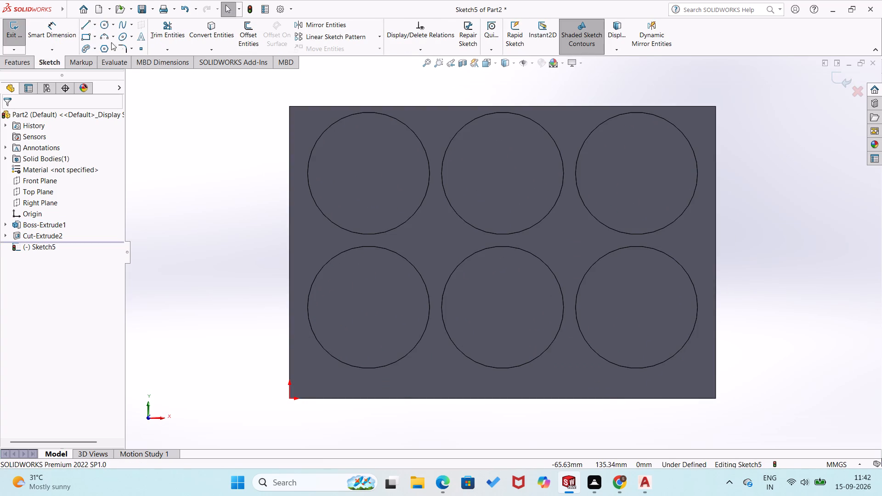
Sketch a smaller concentric circle in each lower-row pocket, with radii of about 11.7 mm (middle), 10.8 mm (right) and 10 mm (left).
click(106, 25)
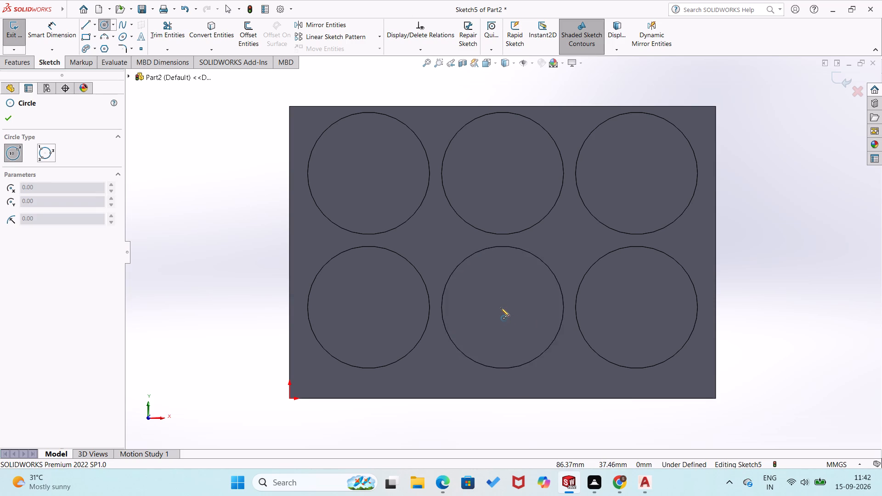
click(502, 308)
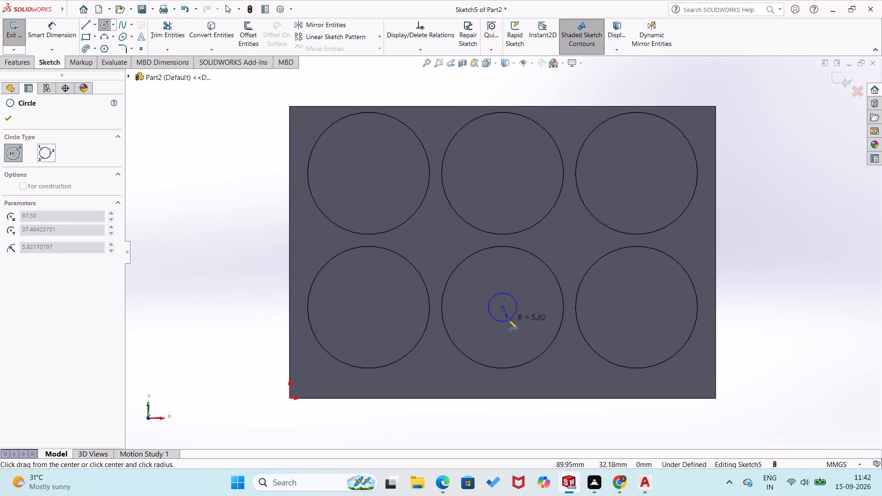
click(516, 333)
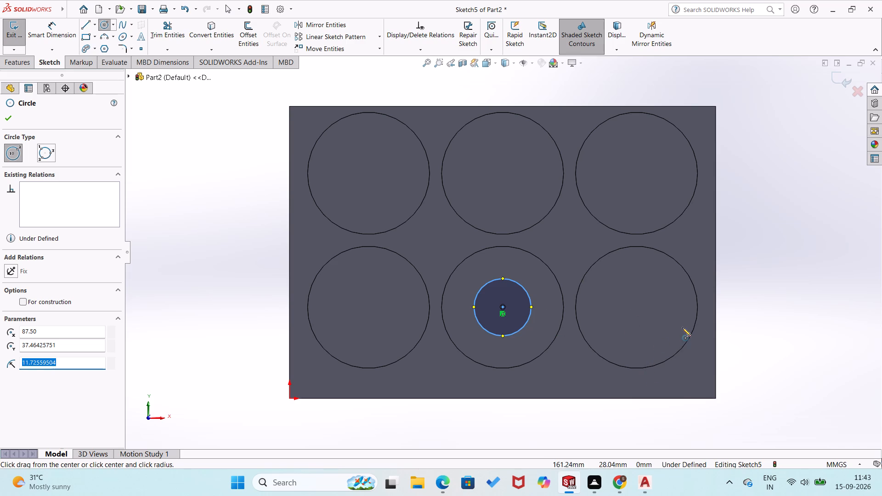
click(635, 308)
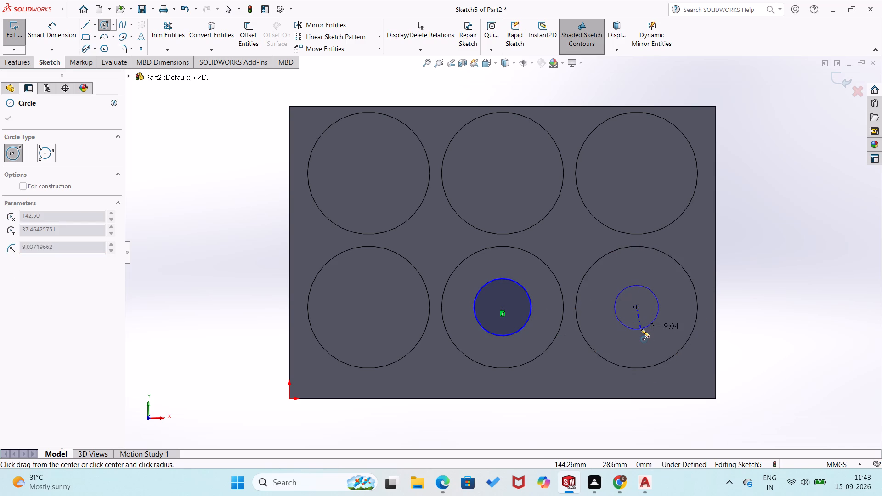
click(642, 333)
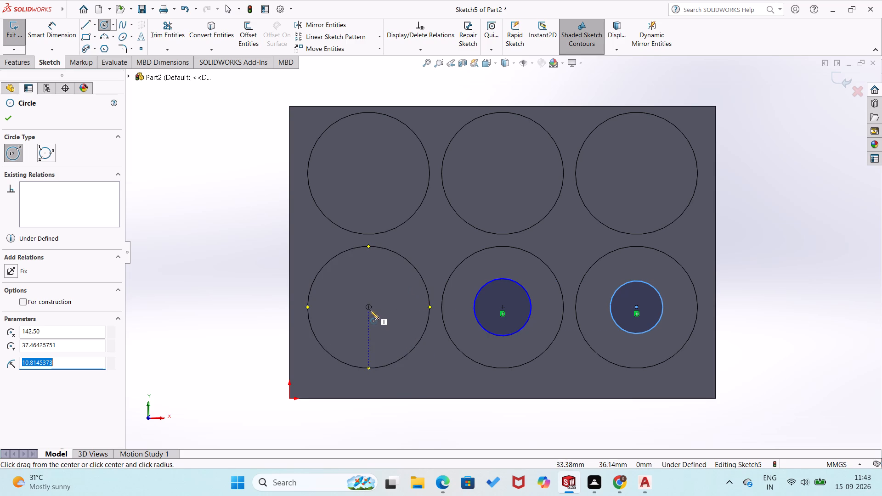
click(370, 309)
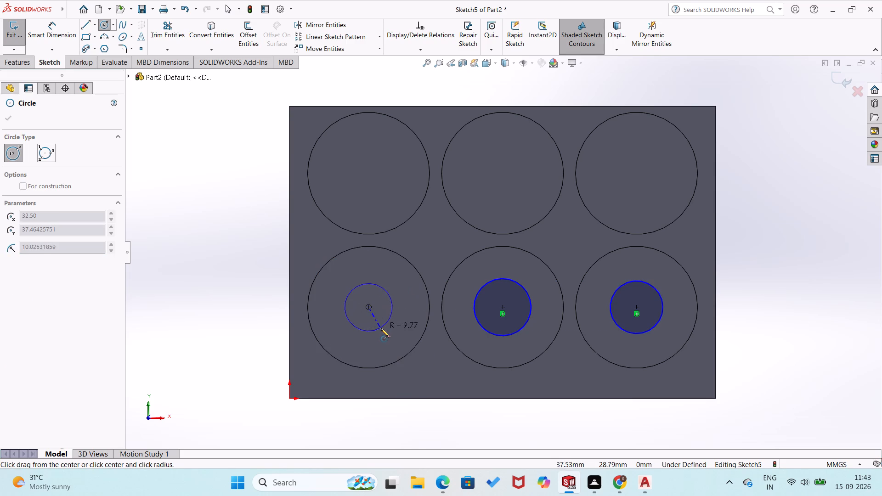
click(381, 328)
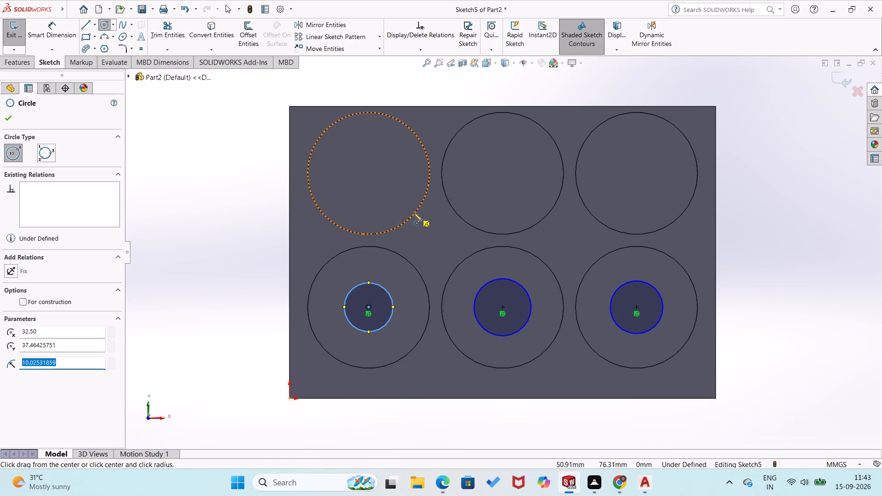
Sketch a smaller concentric circle in each upper-row pocket, with radii of about 11.9 mm in the left and 9.5 mm in the middle.
click(368, 175)
click(386, 197)
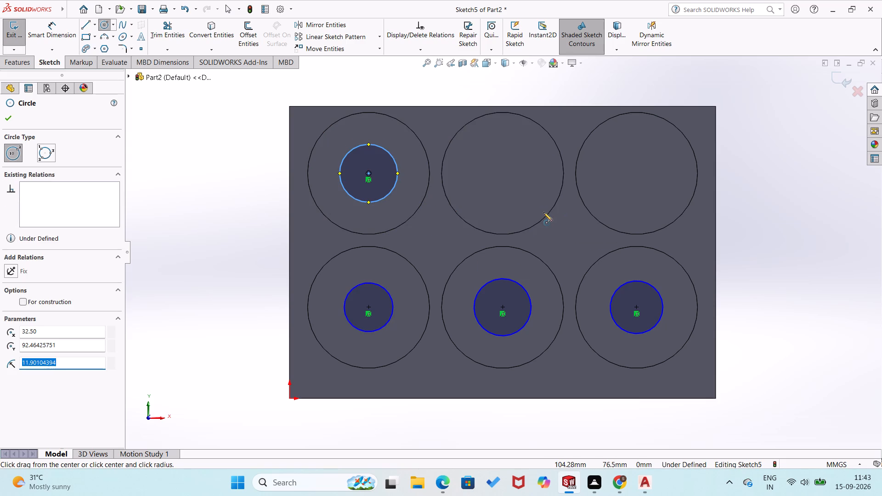
click(503, 174)
click(509, 196)
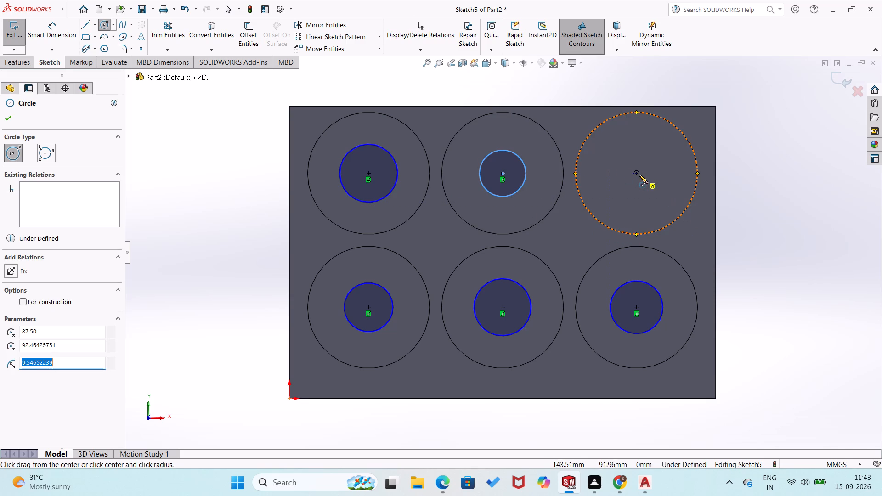
click(636, 175)
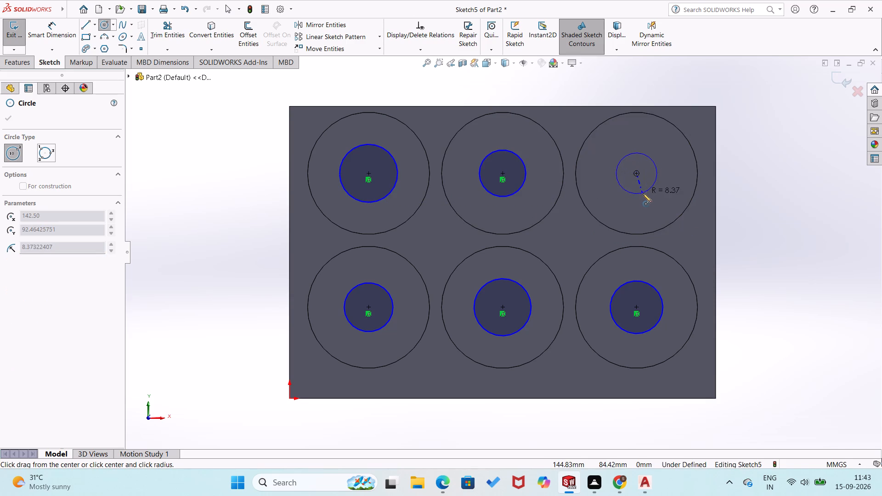
click(645, 199)
key(Escape)
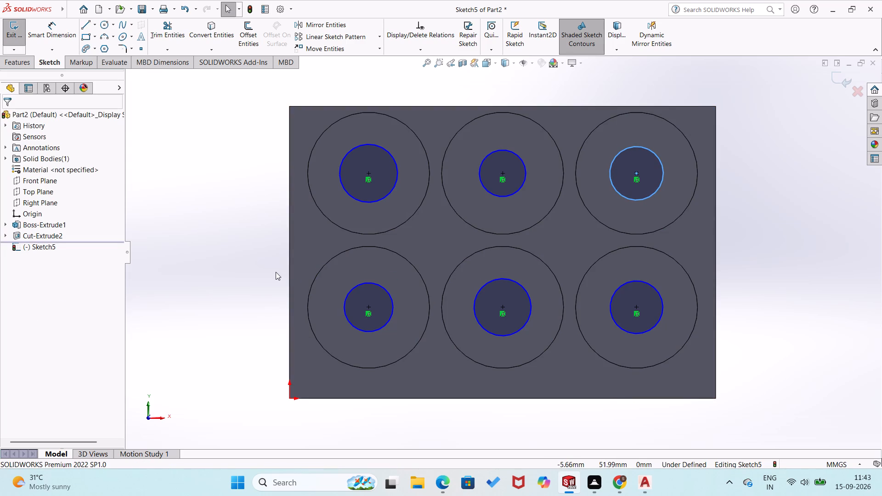
key(Escape)
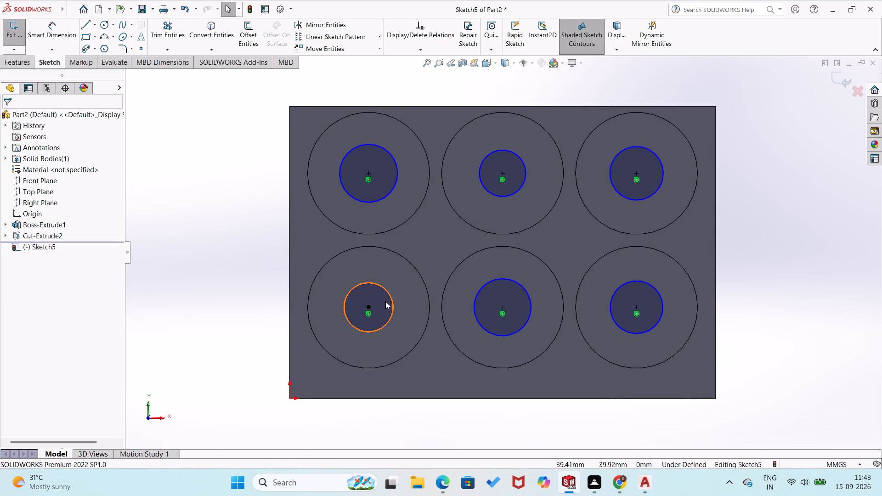
Apply an Equal relation to all six inner circles.
ctrl+click(391, 298)
ctrl+click(501, 335)
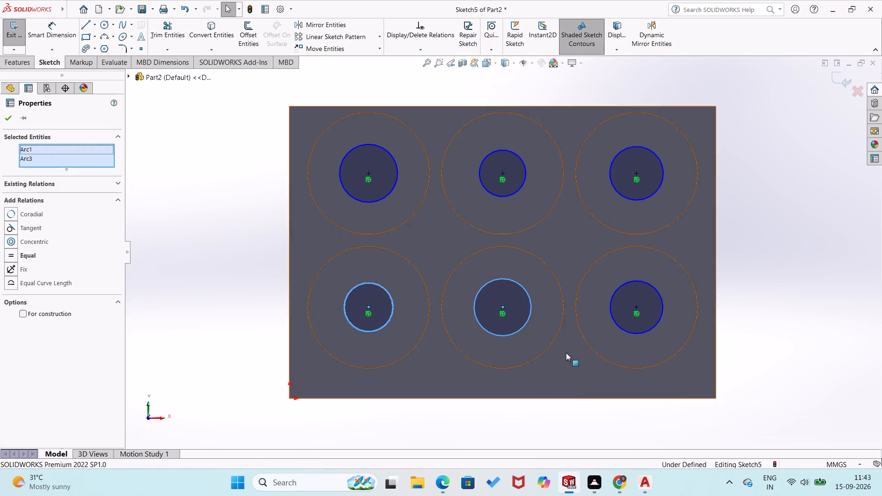
ctrl+click(647, 333)
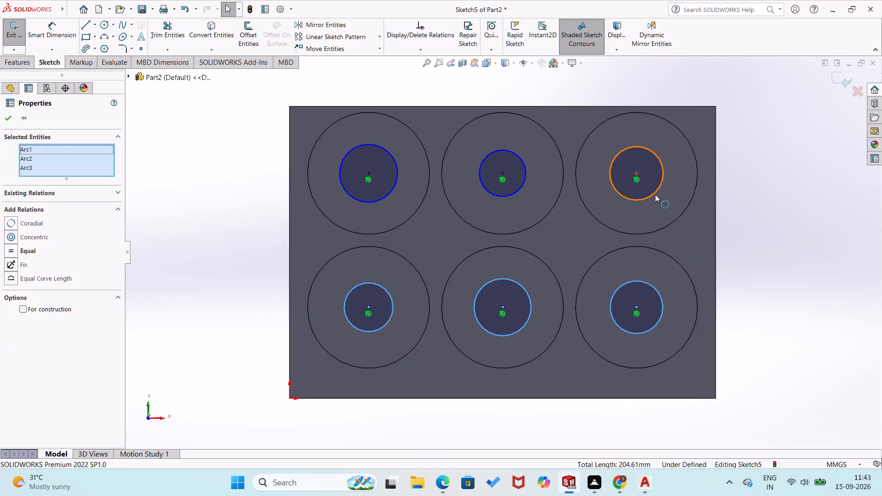
ctrl+click(655, 194)
ctrl+click(520, 190)
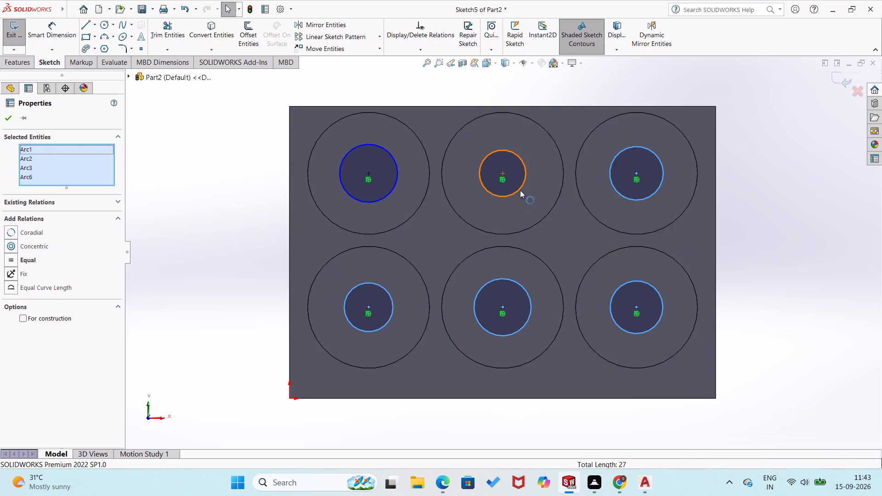
ctrl+click(370, 199)
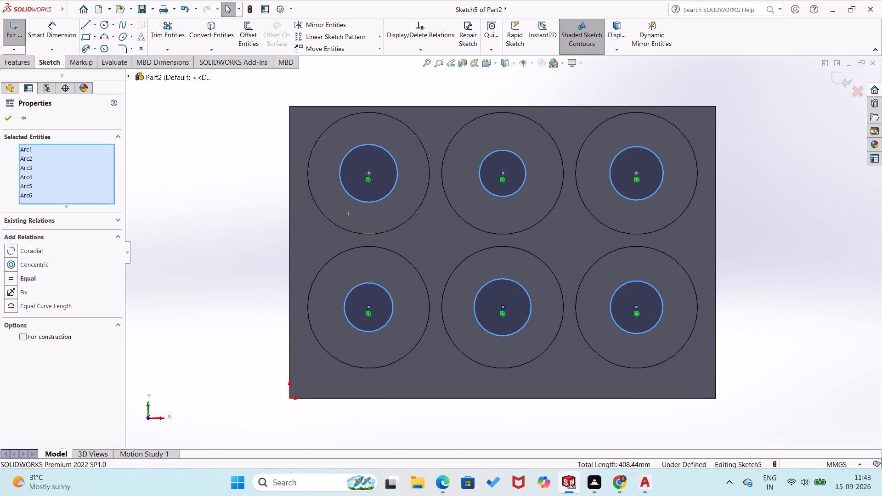
click(11, 275)
click(11, 120)
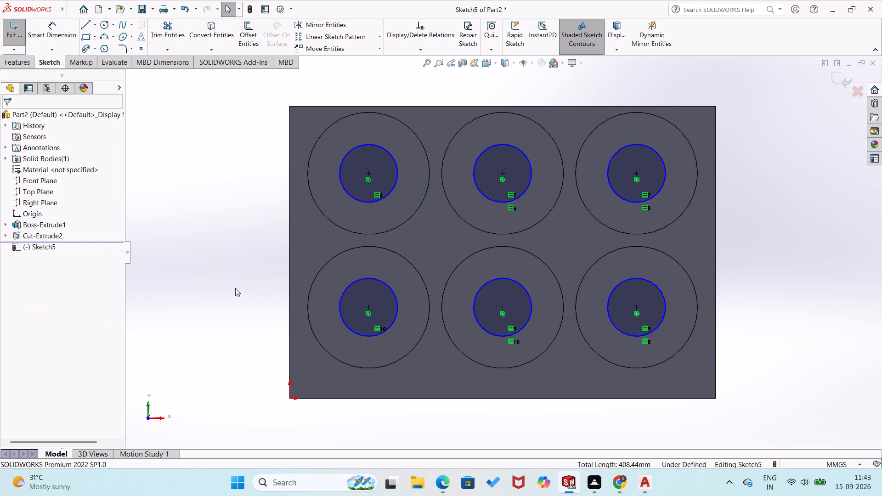
Dimension the lower-left inner circle with a diameter of 32 mm.
right_drag(226, 277, 256, 200)
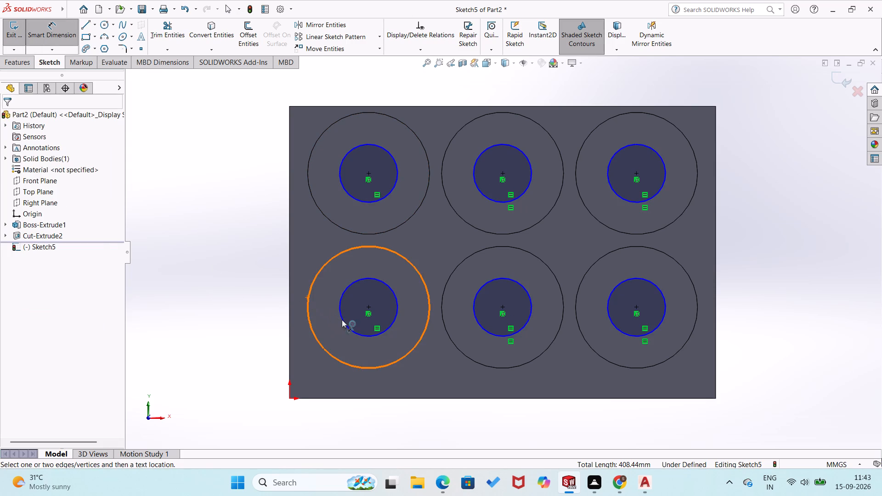
click(350, 327)
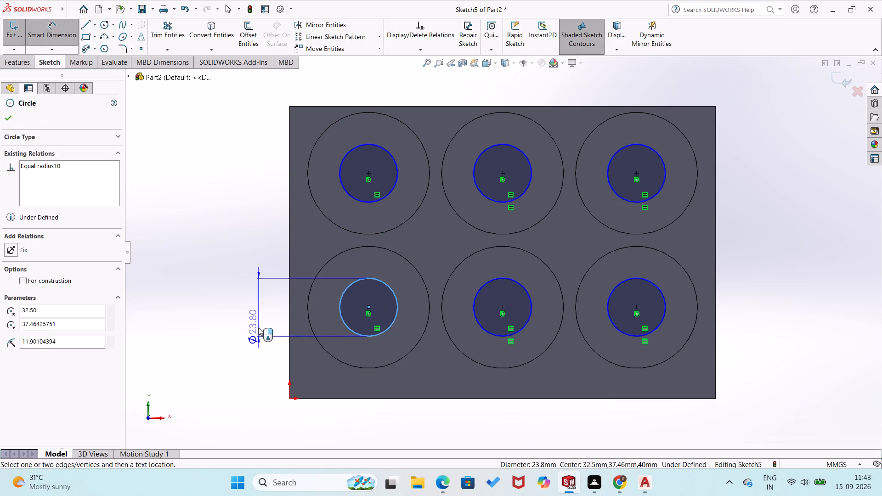
click(253, 330)
text(32)
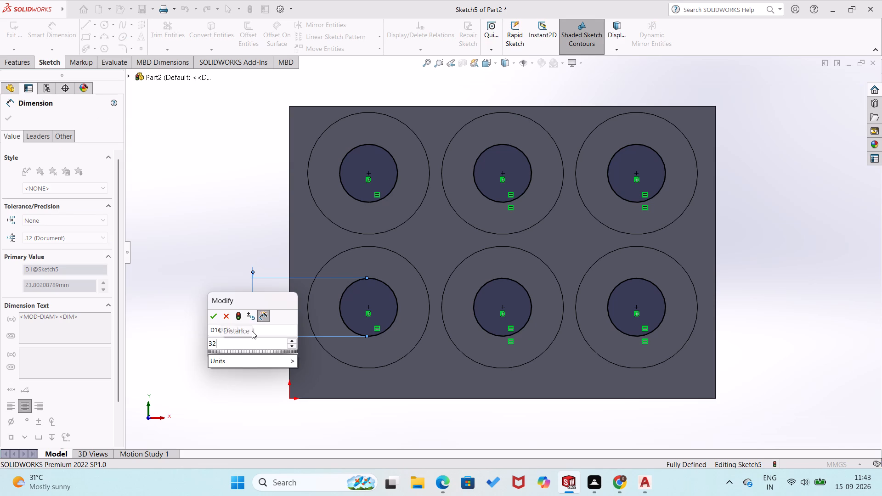
key(Return)
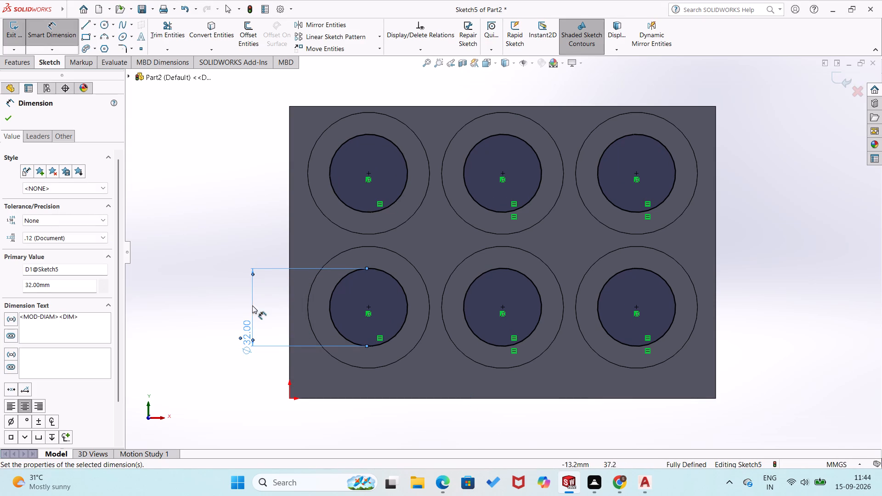
Cut all six 32 mm circles into the block with an 8 mm blind Extruded Cut from the sketch plane.
click(24, 64)
click(170, 30)
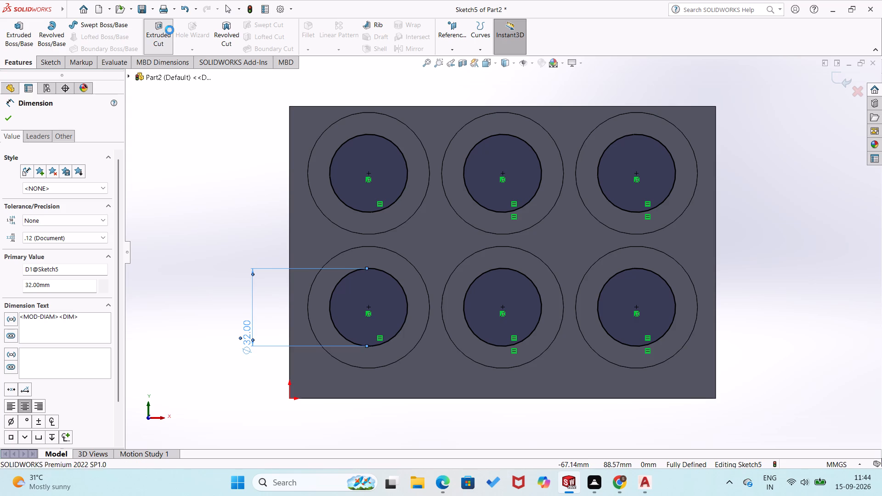
click(461, 155)
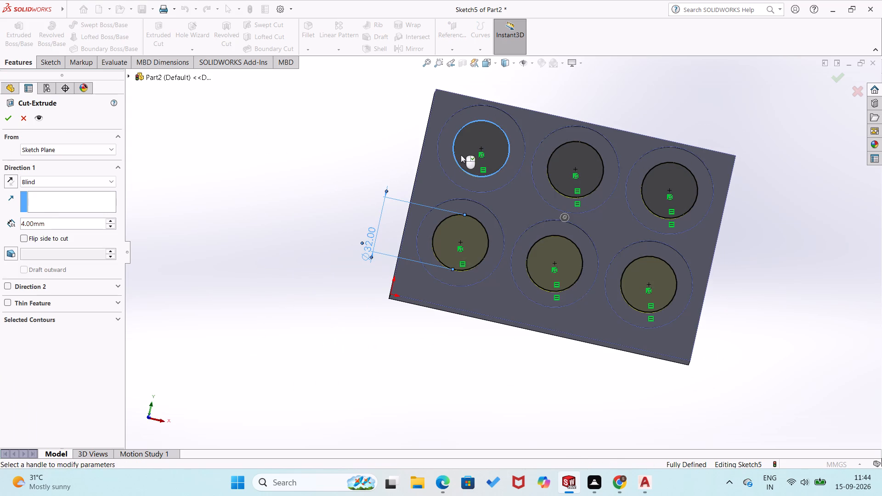
click(571, 177)
click(664, 201)
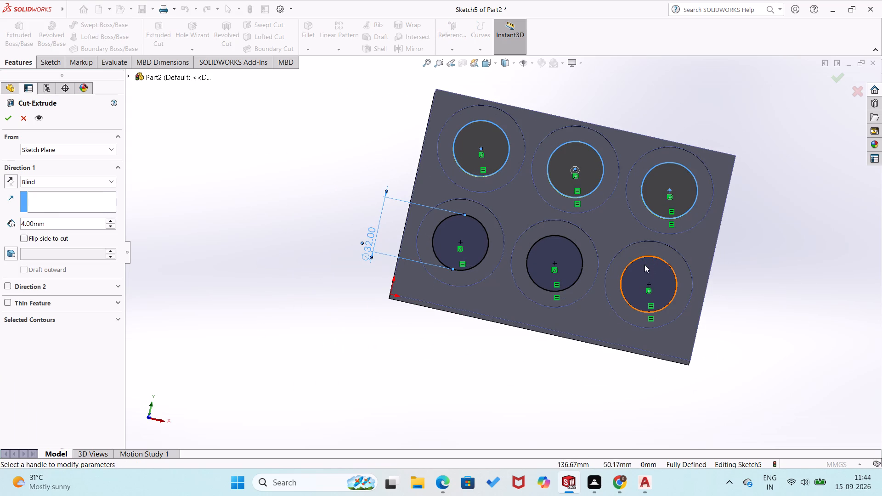
click(645, 272)
click(555, 251)
click(480, 231)
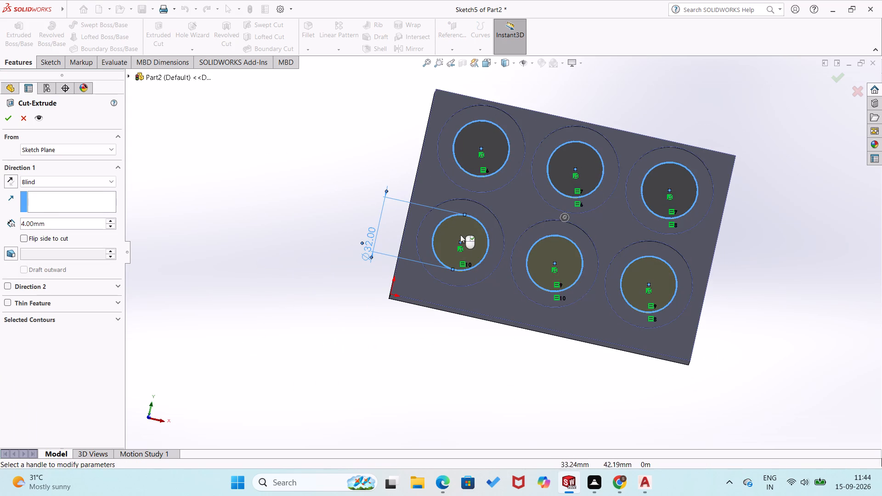
scroll(294, 220, down, 1)
middle_drag(294, 220, 230, 229)
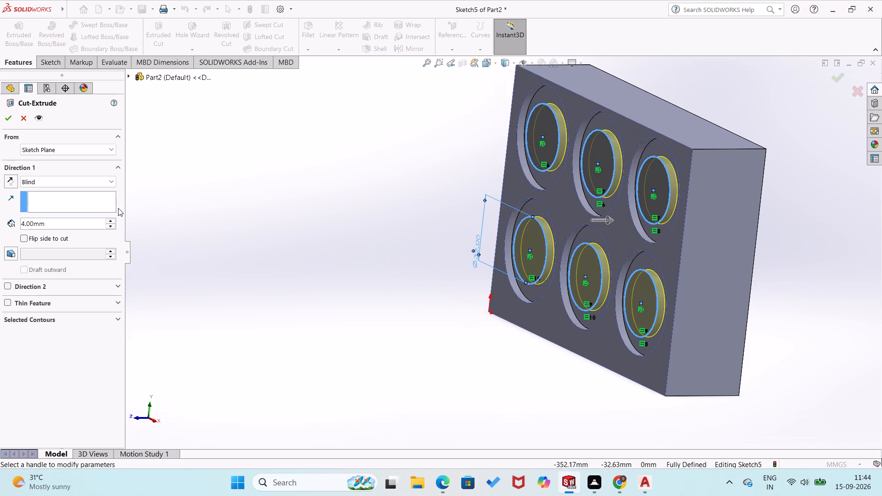
click(84, 217)
drag(82, 218, 18, 214)
click(47, 223)
drag(41, 223, 2, 218)
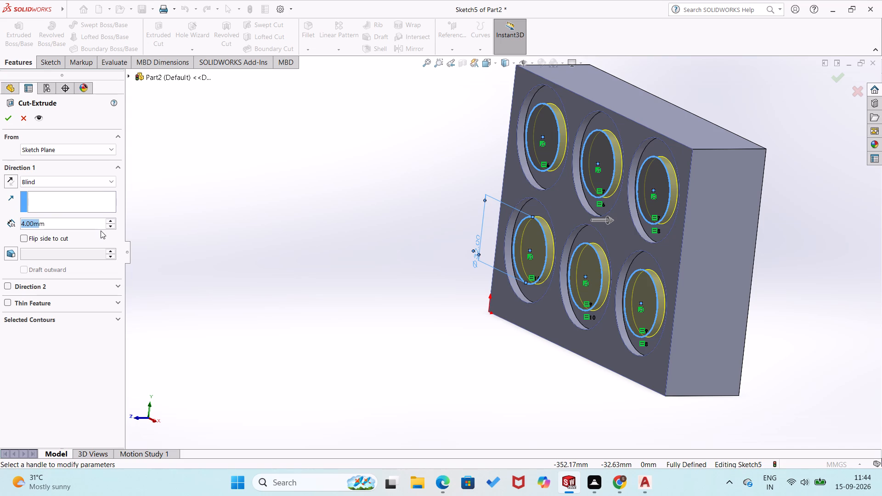
click(95, 225)
drag(95, 225, 64, 219)
key(BackSpace)
key(8)
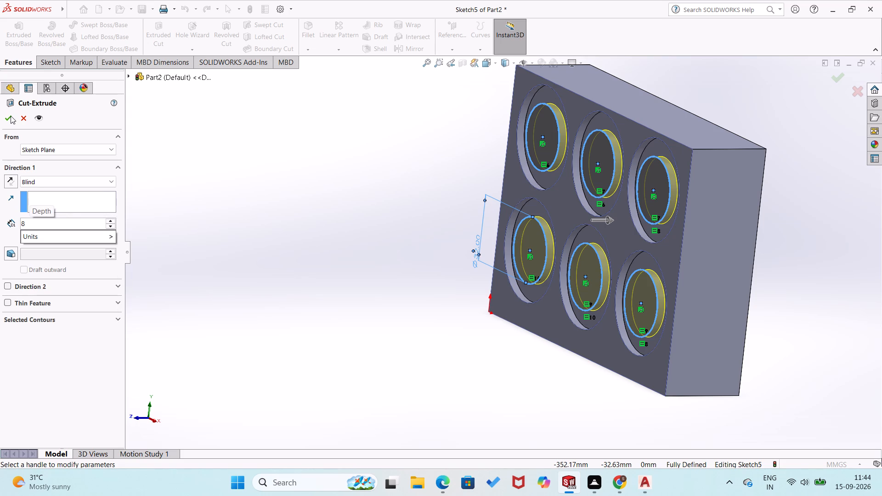
click(11, 116)
middle_drag(233, 226, 270, 249)
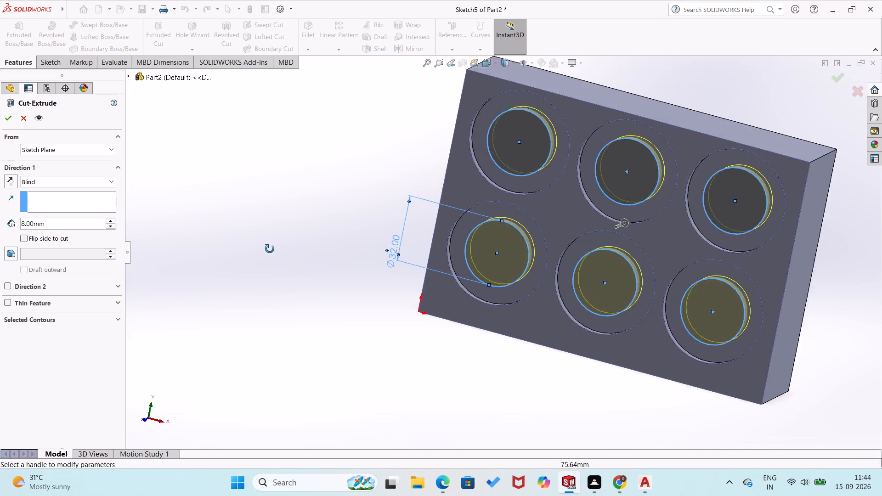
middle_drag(270, 249, 233, 249)
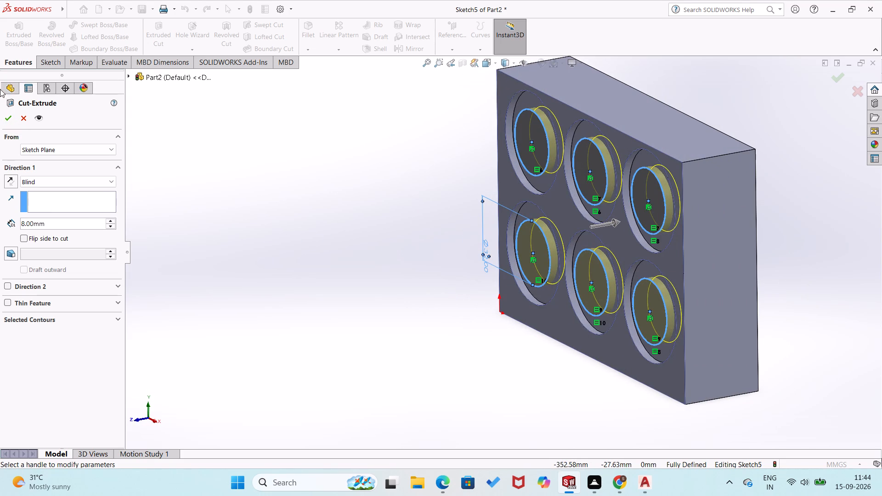
click(5, 113)
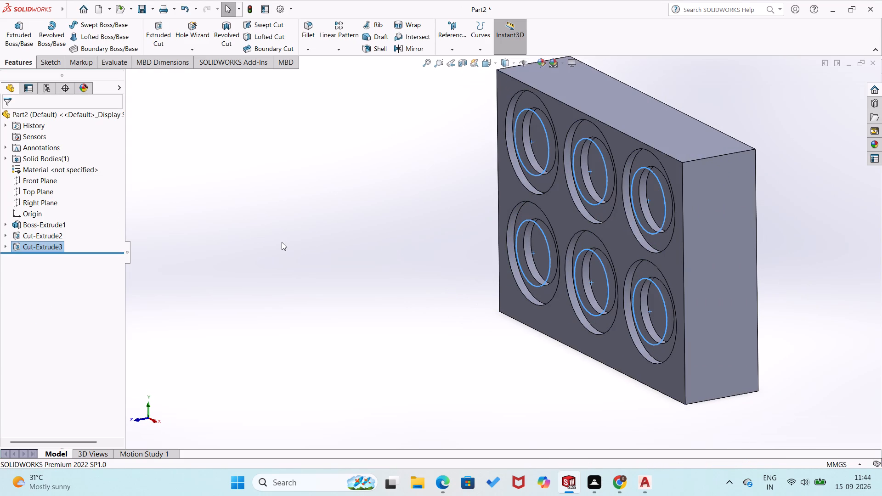
Examine the six stepped pockets in the block from straight on and at an angle.
middle_drag(317, 265, 305, 275)
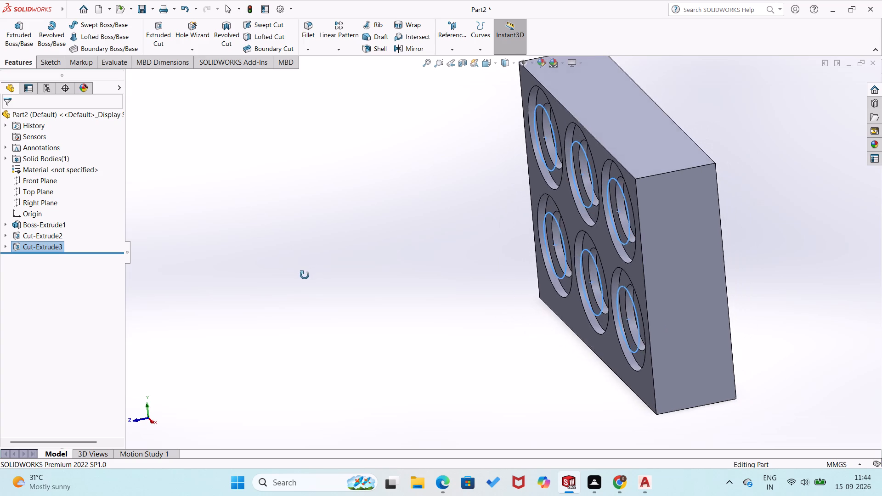
middle_drag(305, 275, 372, 255)
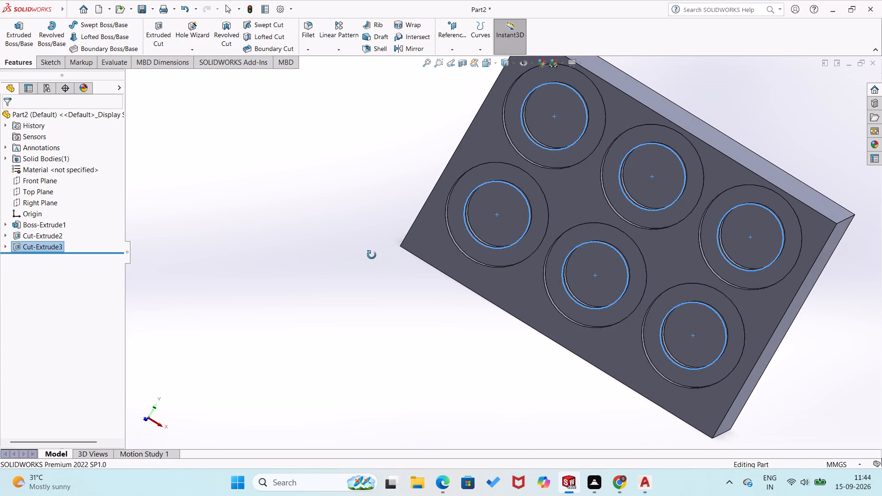
middle_drag(372, 255, 360, 258)
click(352, 290)
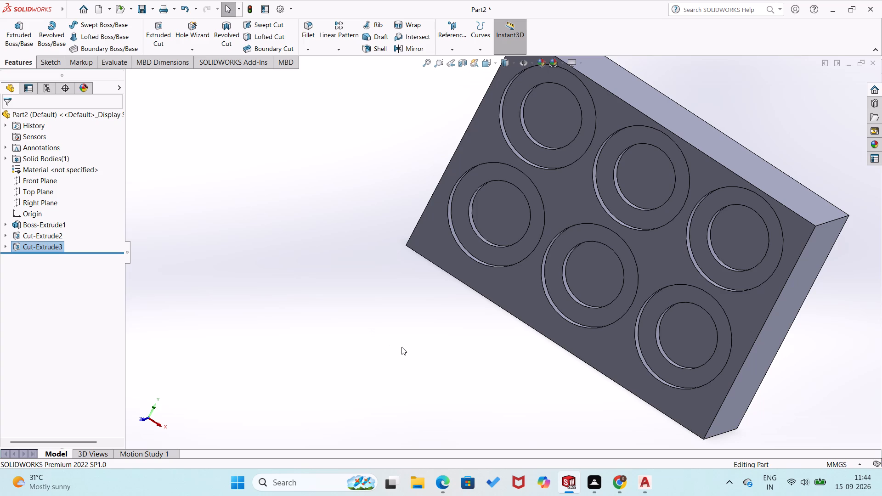
key(ctrl+8)
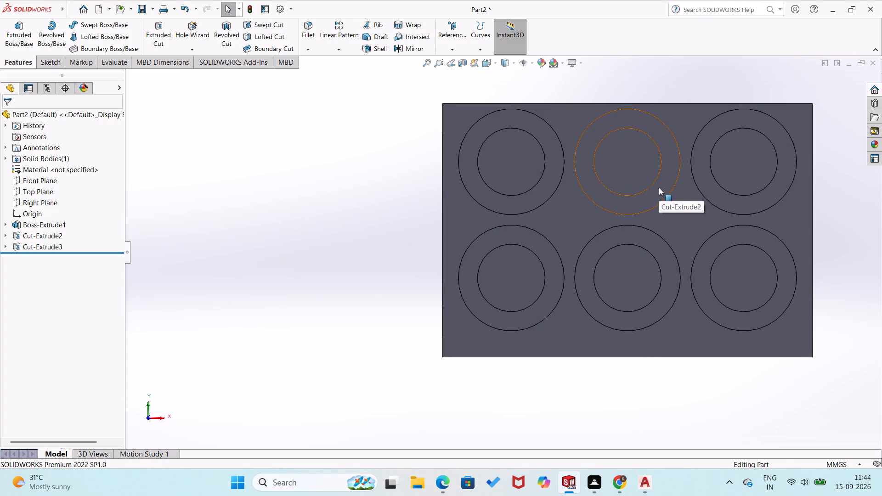
middle_drag(693, 353, 679, 354)
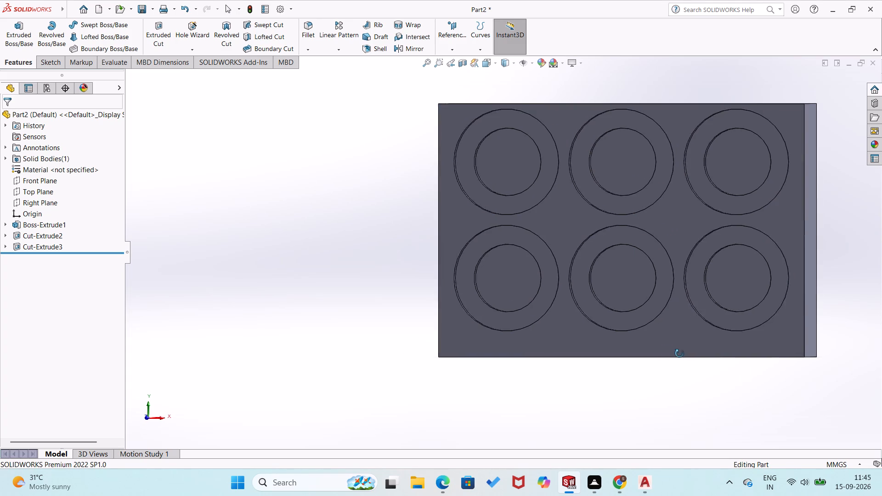
middle_drag(679, 354, 629, 346)
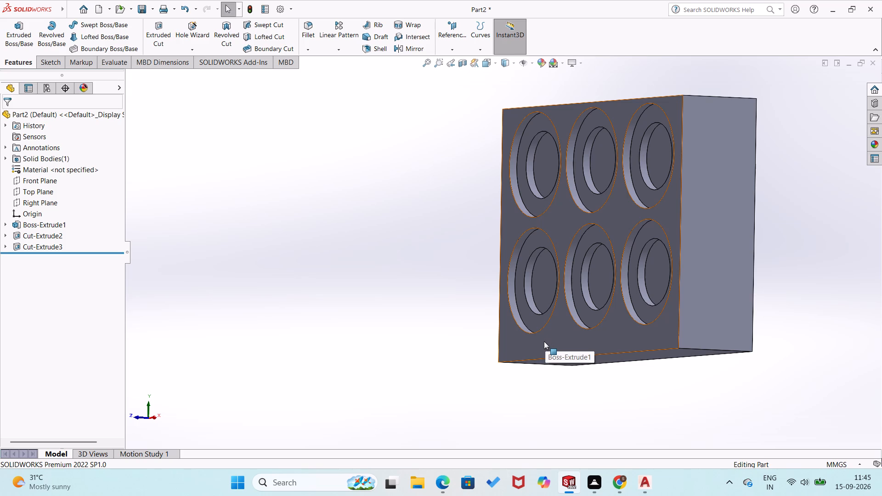
Start a sketch on the block's pocketed face and draw centred circles of about 5.5 to 7.2 mm radius in the three lower pockets.
click(561, 336)
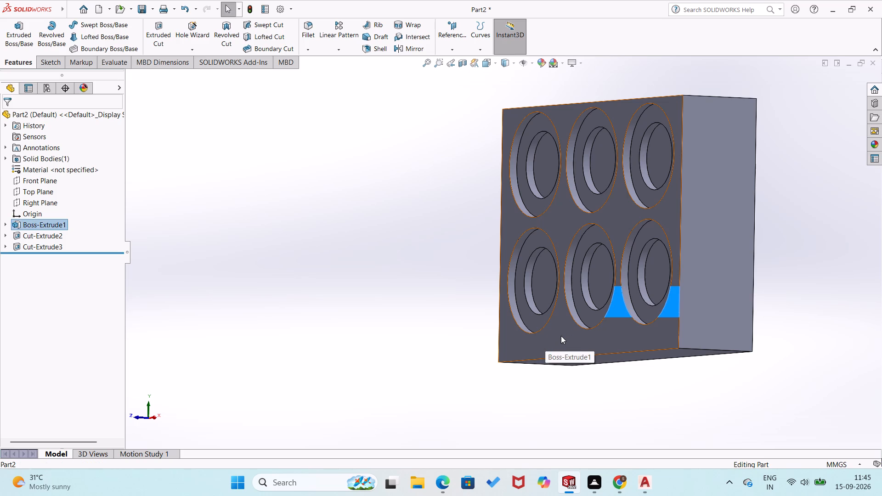
click(605, 305)
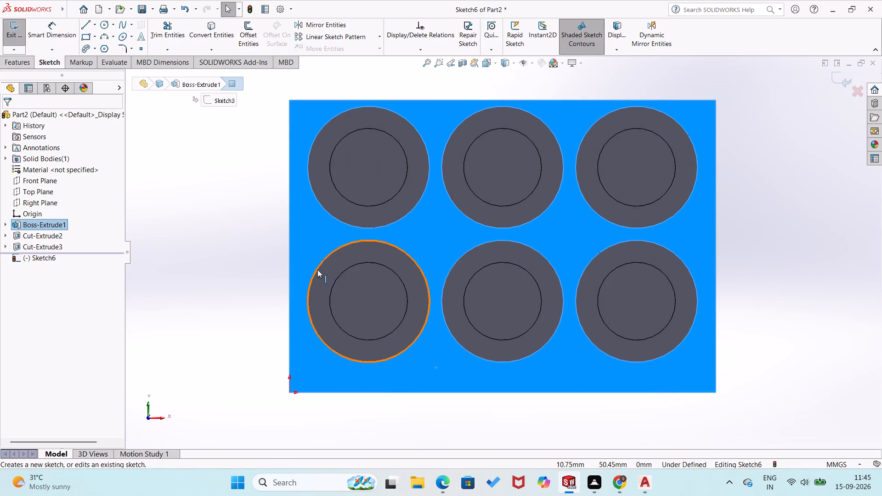
click(204, 262)
right_click(204, 259)
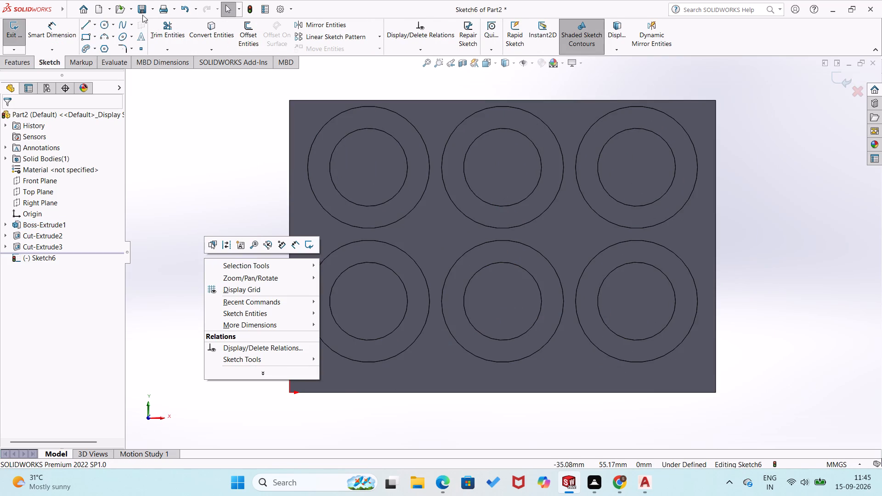
click(102, 27)
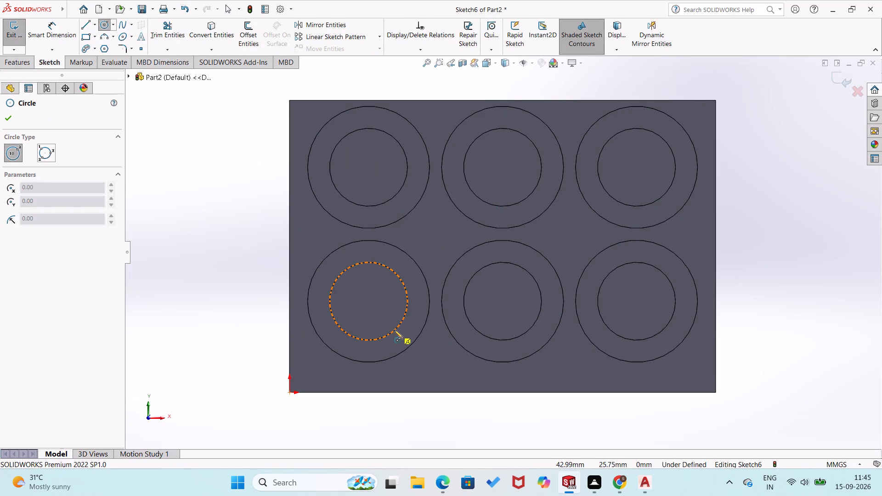
click(367, 299)
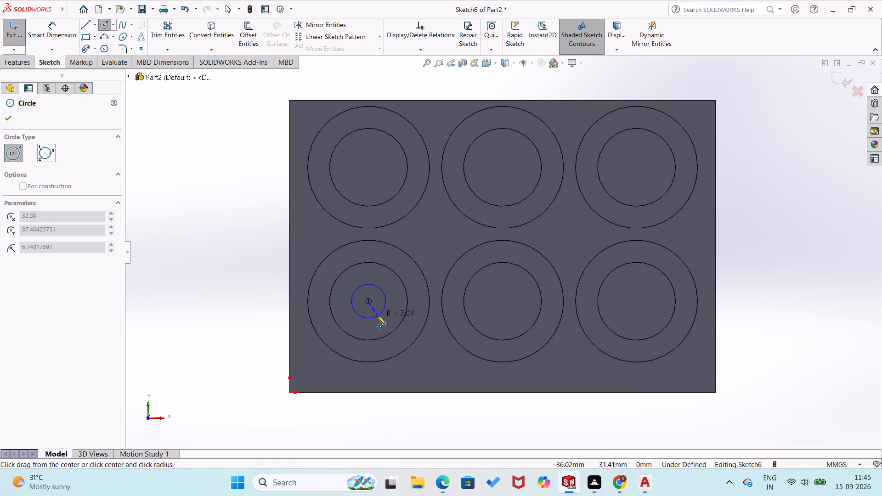
click(378, 316)
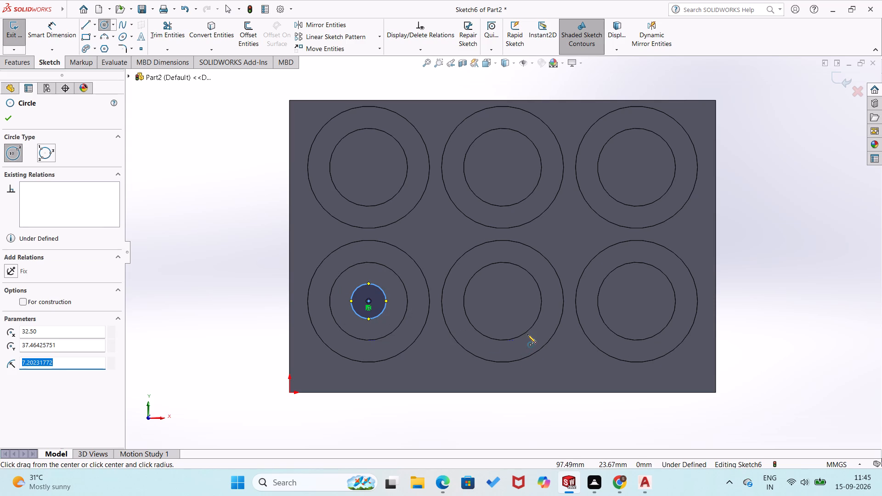
click(501, 300)
click(509, 315)
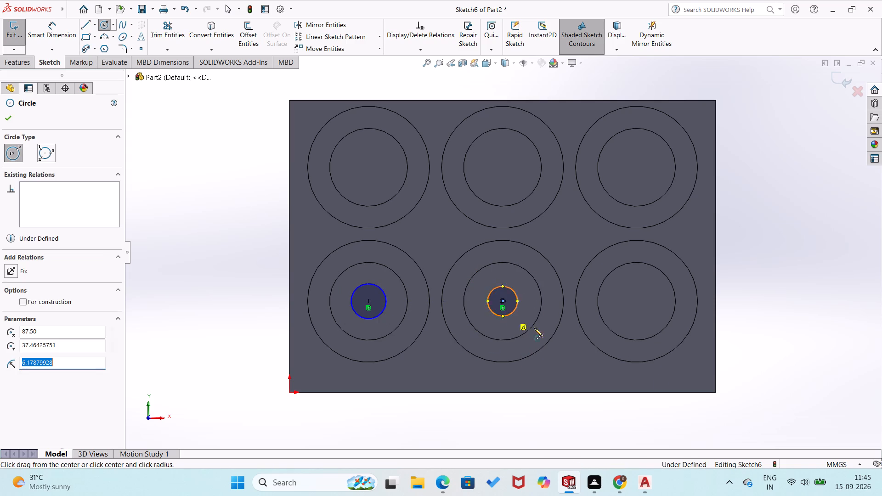
click(637, 300)
click(642, 314)
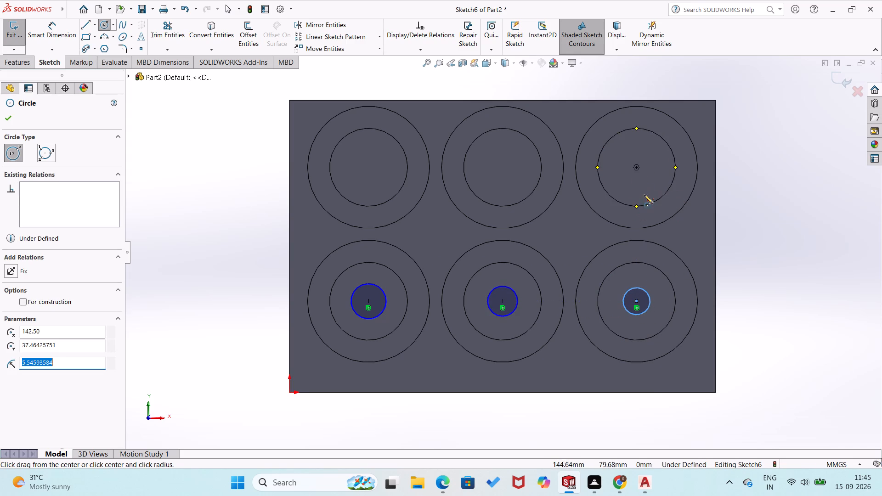
Draw centred circles of about 5.6 to 6.4 mm radius in the three upper pockets.
click(637, 166)
click(639, 182)
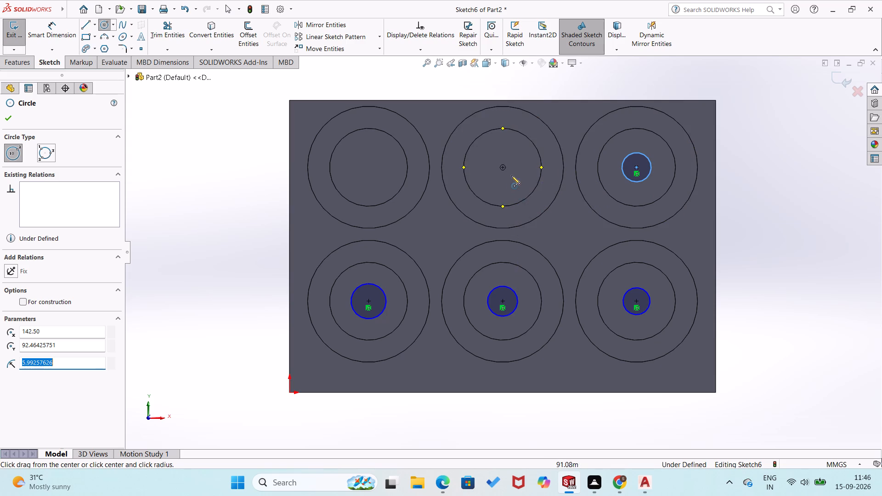
click(502, 167)
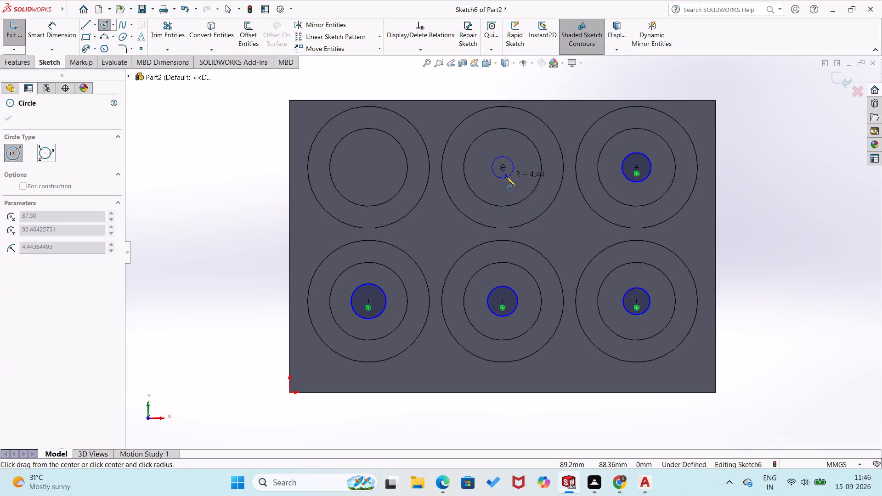
click(508, 180)
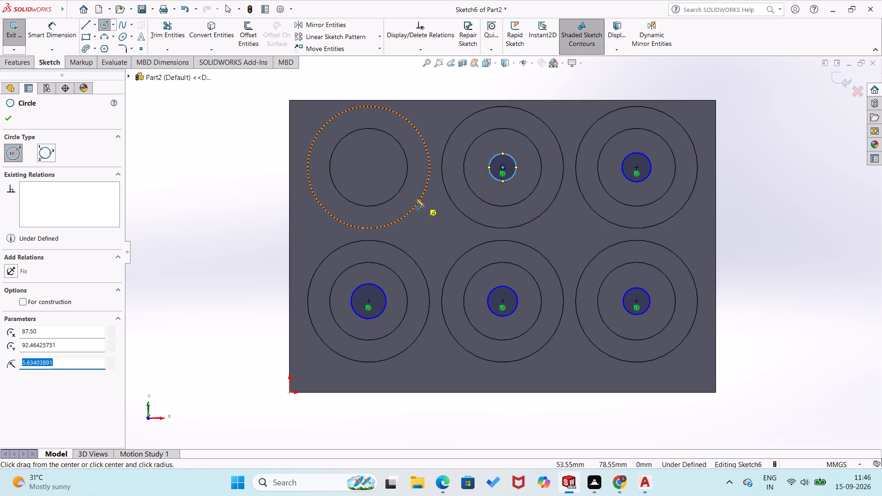
click(368, 168)
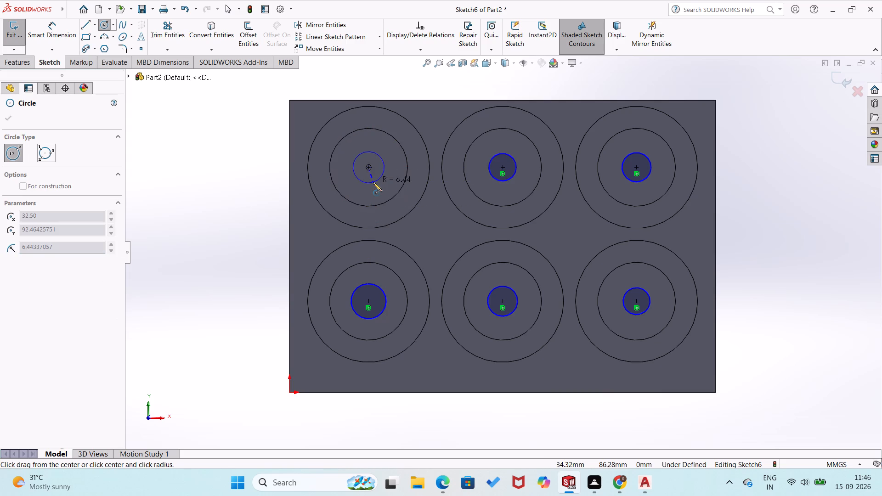
click(373, 182)
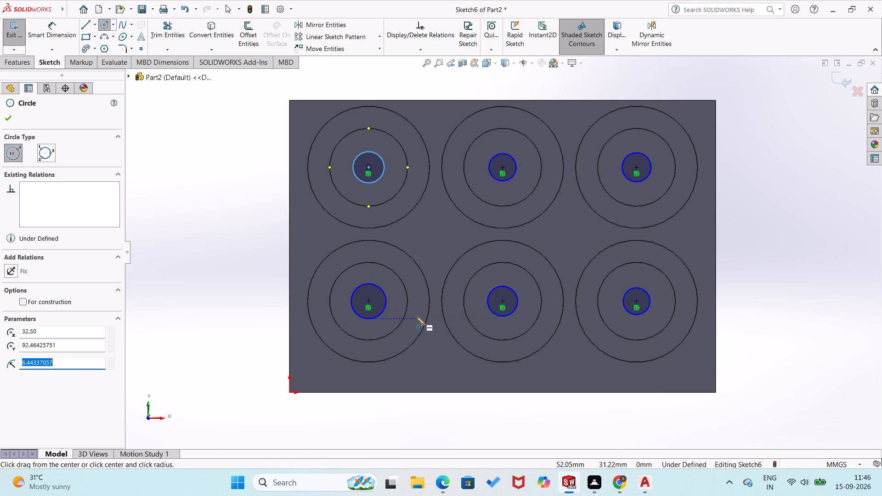
key(Escape)
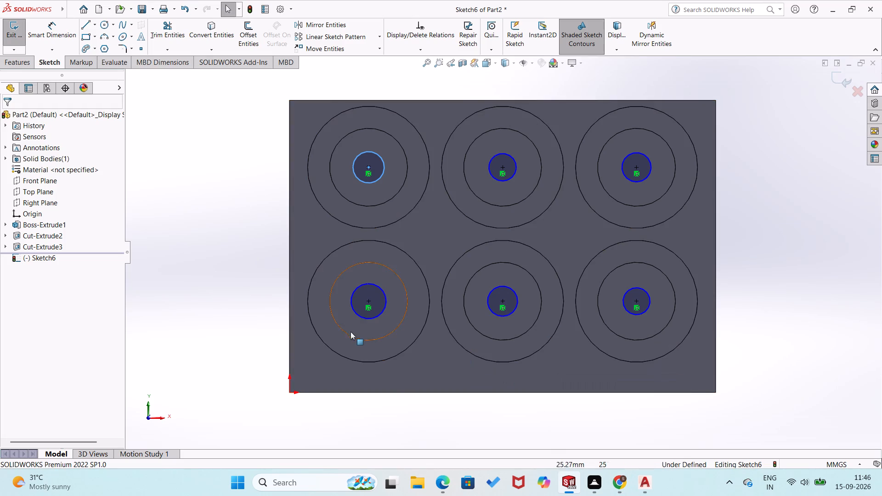
click(238, 323)
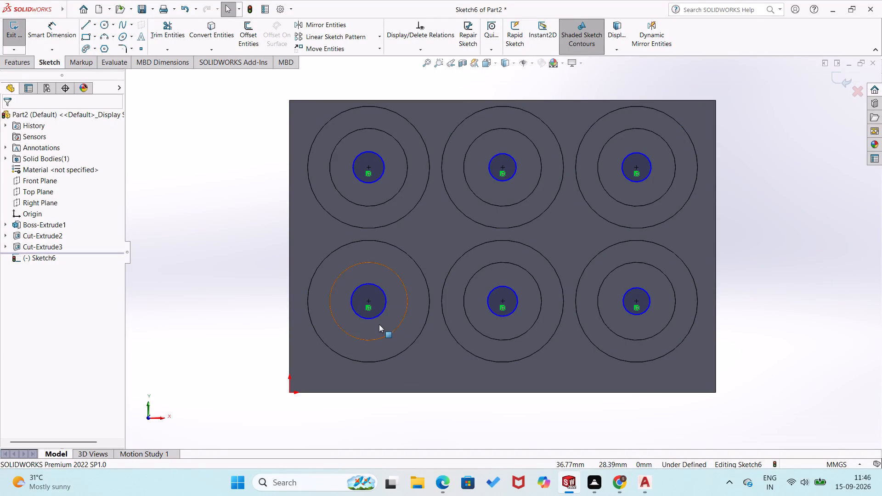
Apply an Equal relation to all six small centre circles.
click(377, 316)
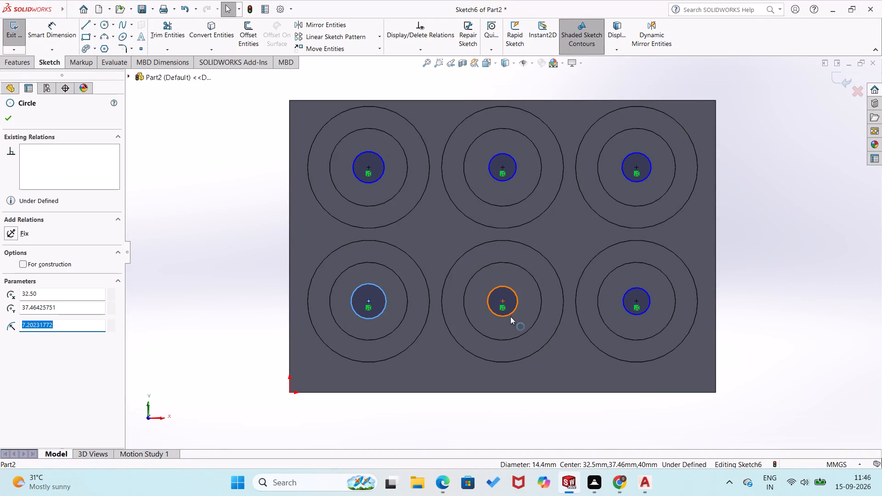
ctrl+click(511, 315)
ctrl+click(643, 312)
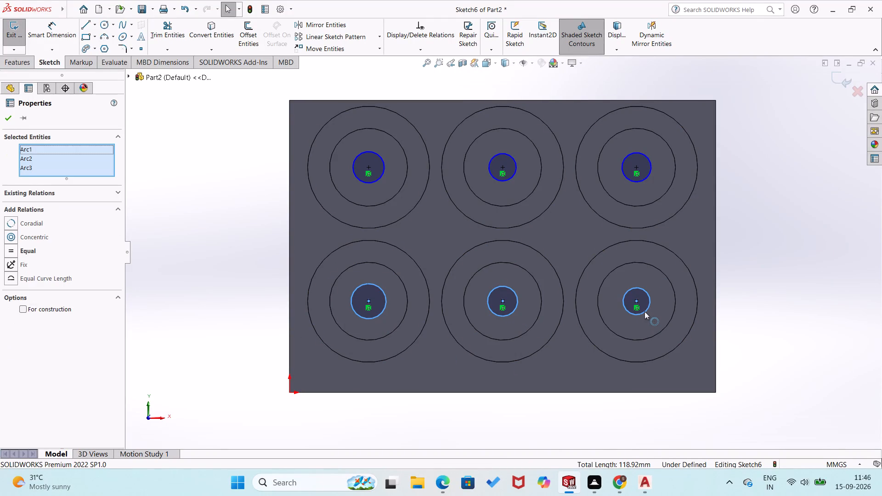
ctrl+click(648, 174)
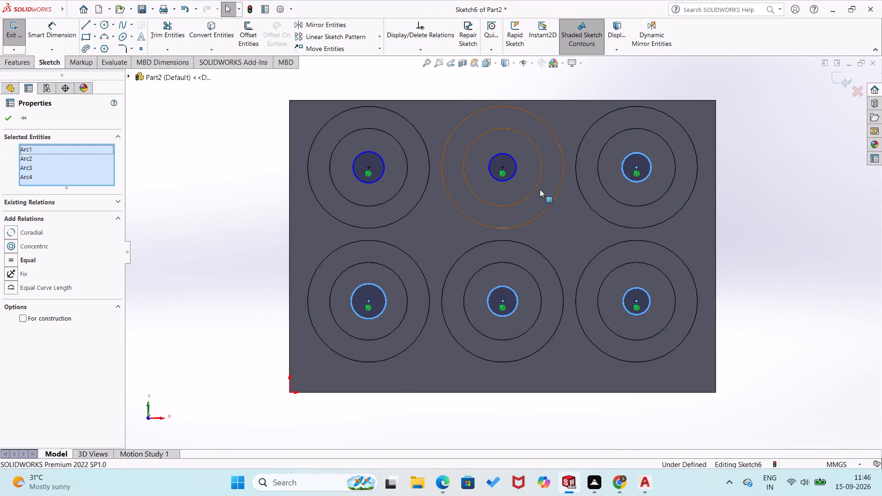
ctrl+click(511, 176)
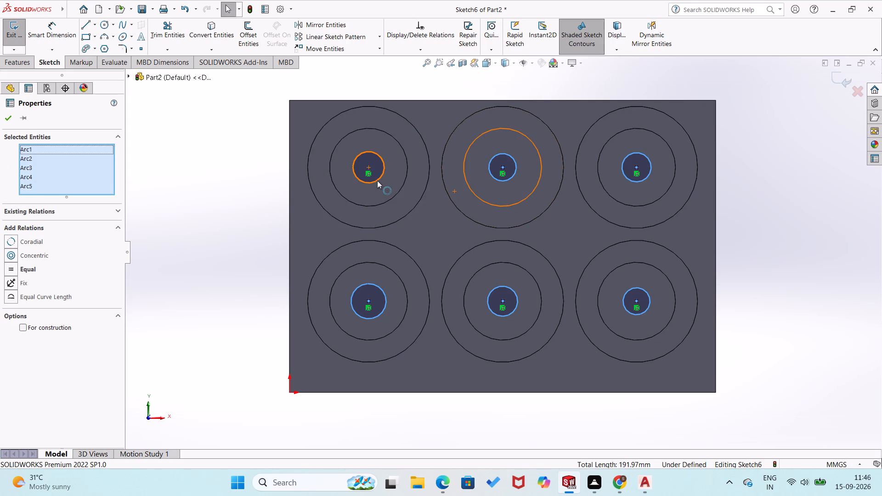
ctrl+click(377, 180)
click(11, 278)
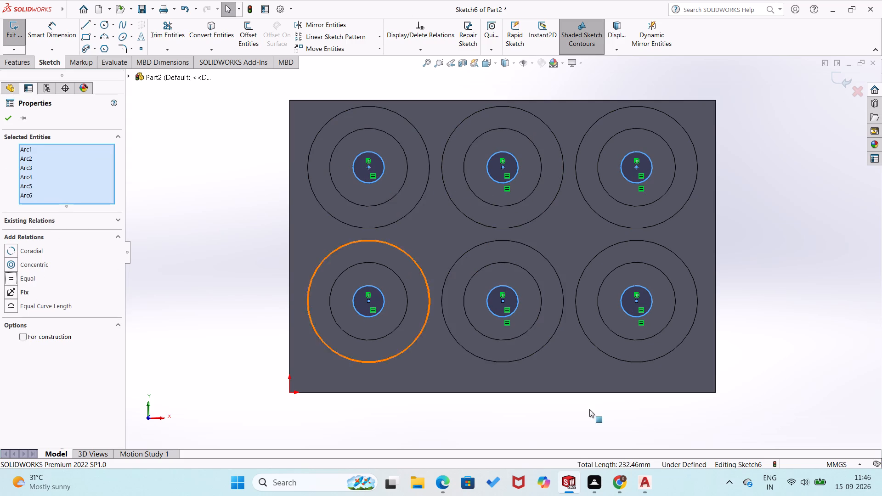
click(7, 118)
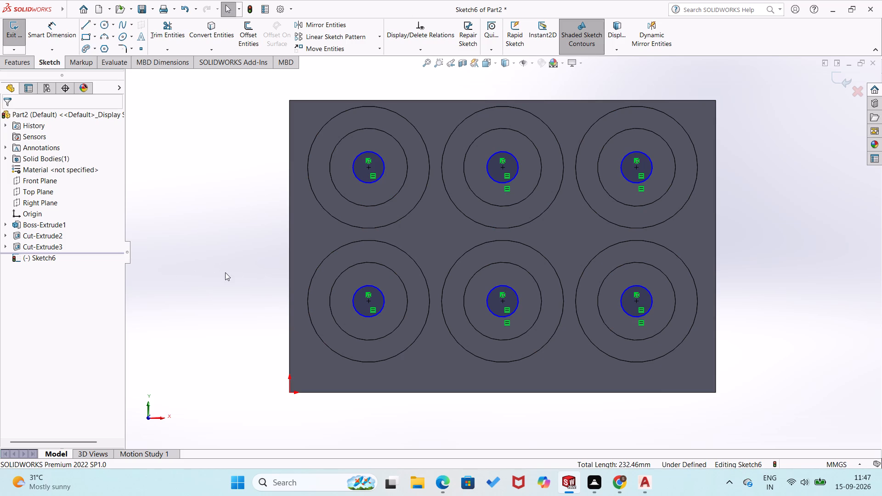
Dimension the lower-left small centre circle with a diameter of 5 mm.
right_drag(225, 272, 251, 213)
drag(354, 307, 349, 308)
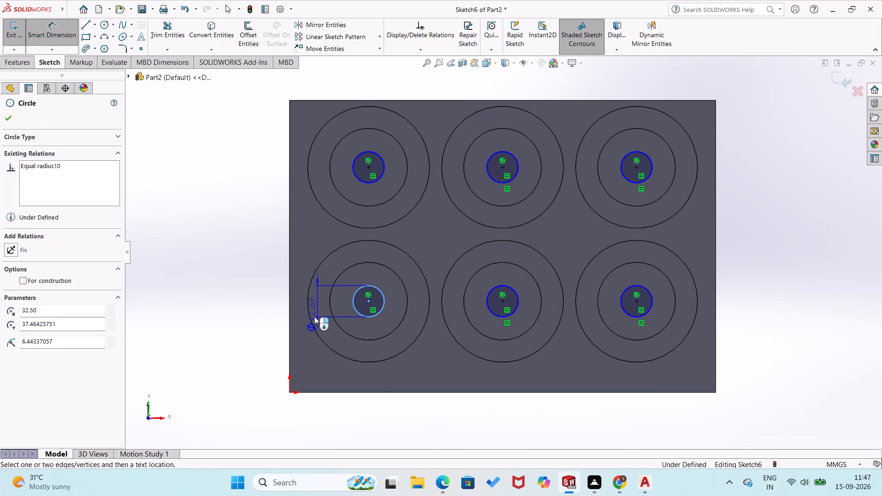
click(264, 331)
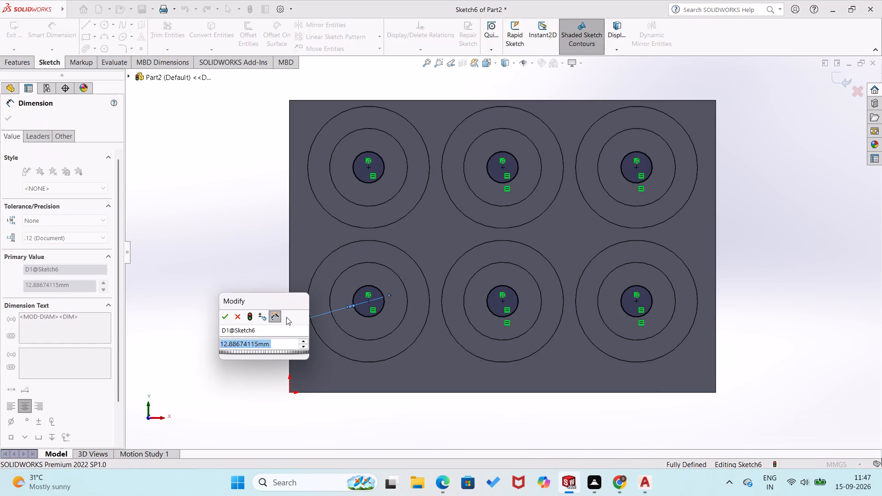
key(5)
key(Return)
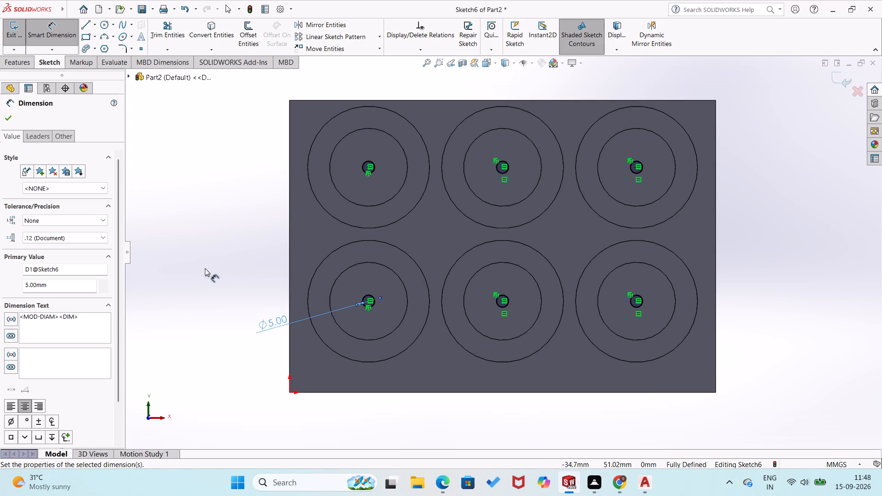
click(23, 62)
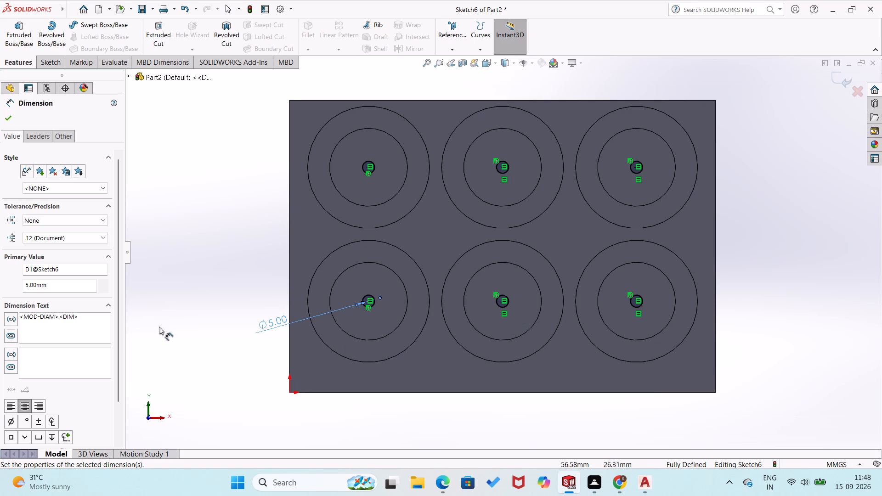
click(215, 330)
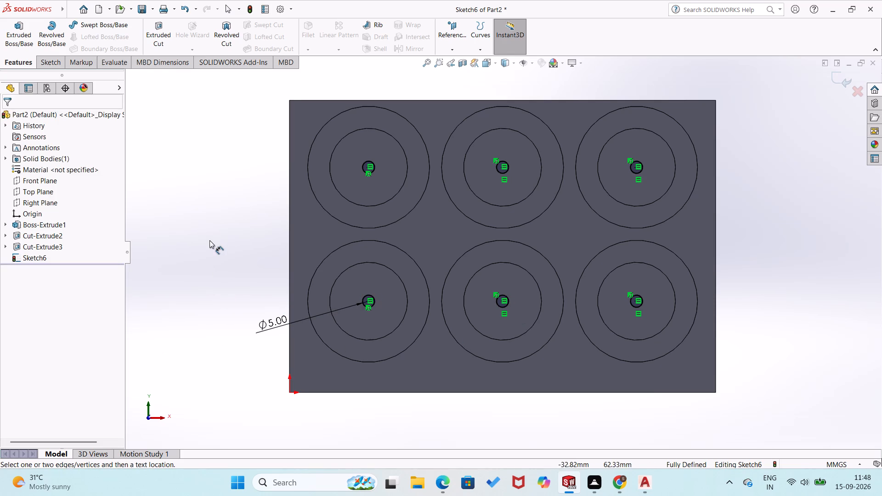
Draw larger circles of about 19.9 to 21.1 mm radius, concentric with the small centre circles, in the three lower pockets.
click(54, 59)
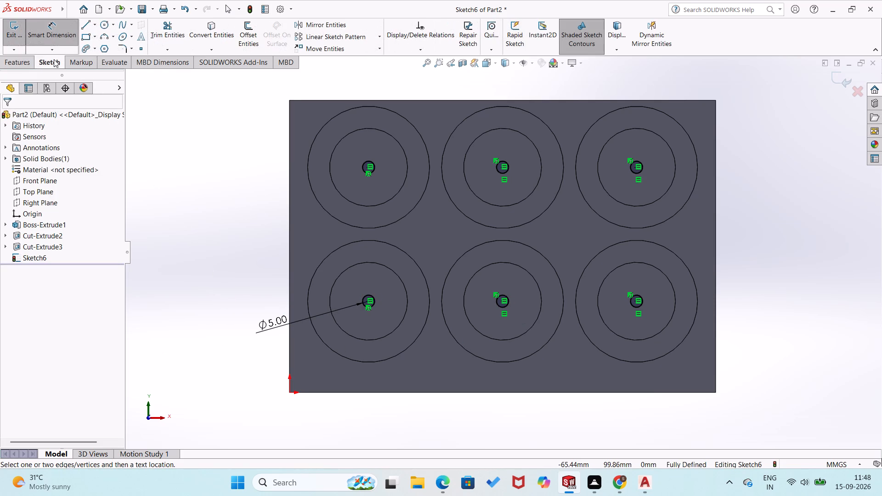
click(105, 28)
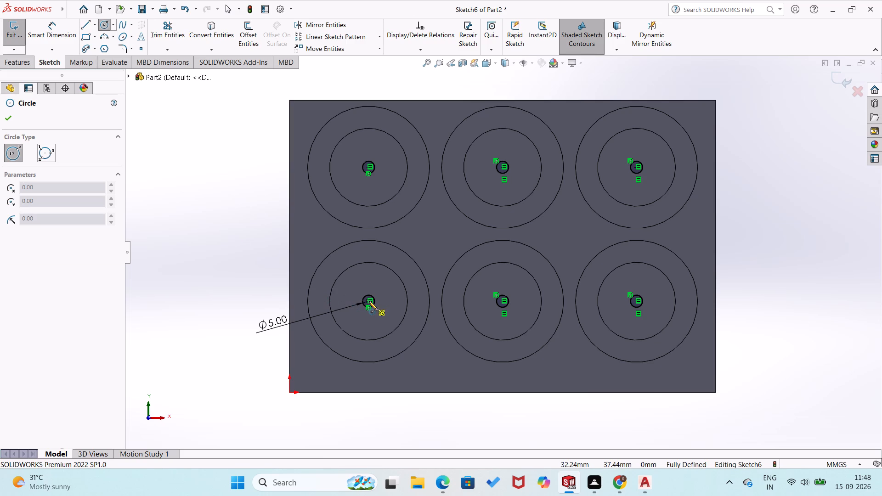
scroll(368, 301, up, 1)
scroll(368, 301, down, 5)
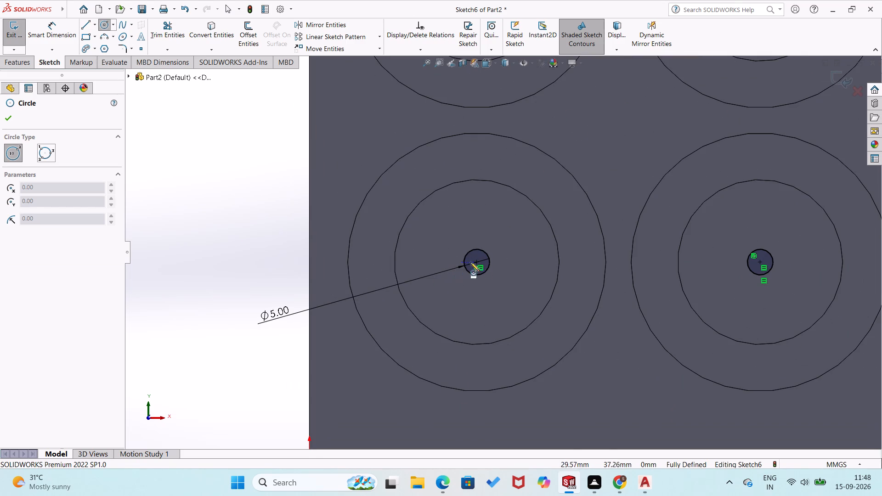
click(475, 261)
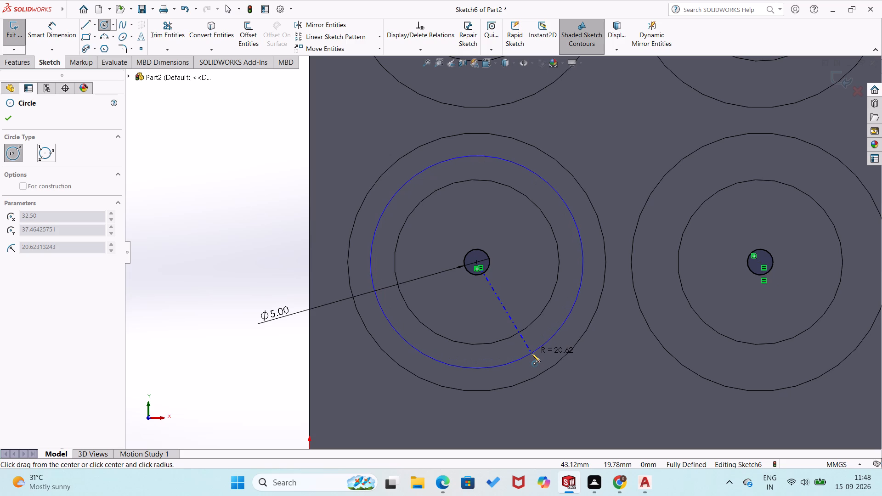
click(531, 353)
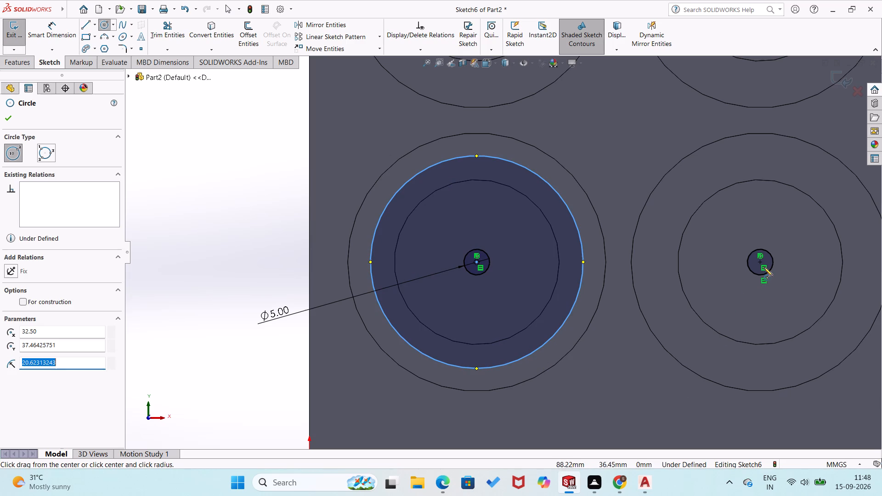
click(762, 262)
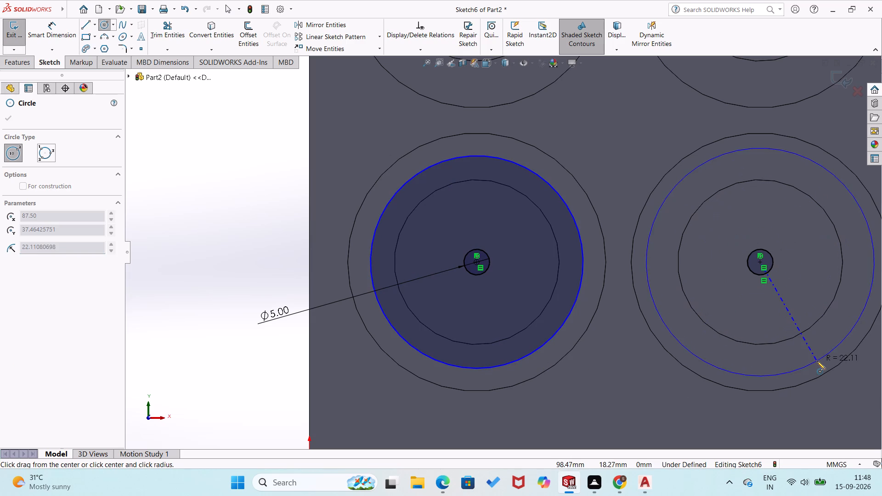
click(815, 355)
scroll(815, 355, up, 1)
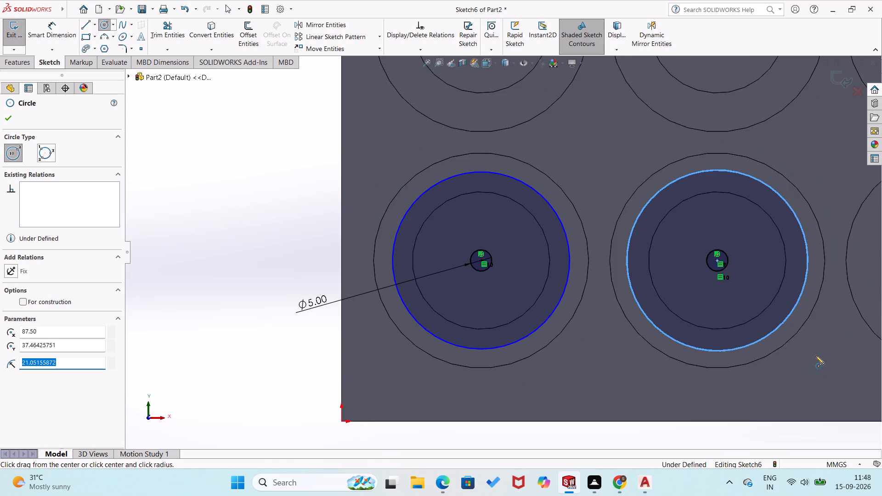
scroll(815, 355, up, 1)
scroll(857, 277, up, 1)
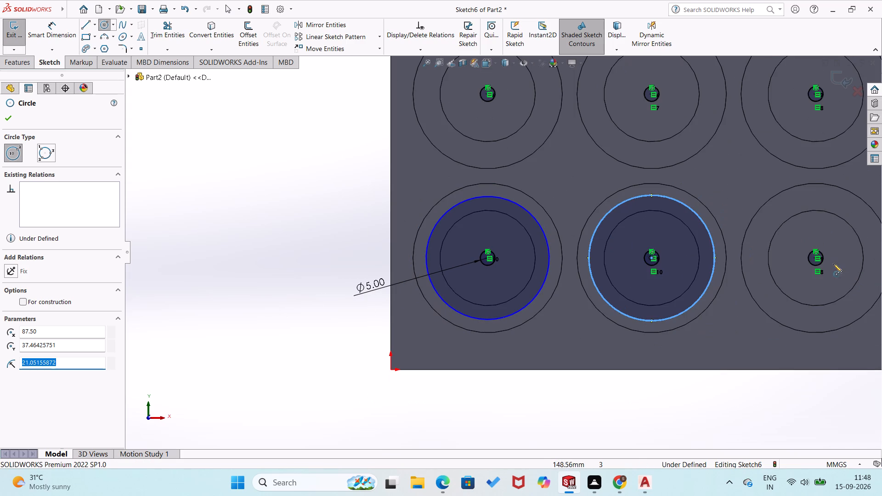
click(814, 258)
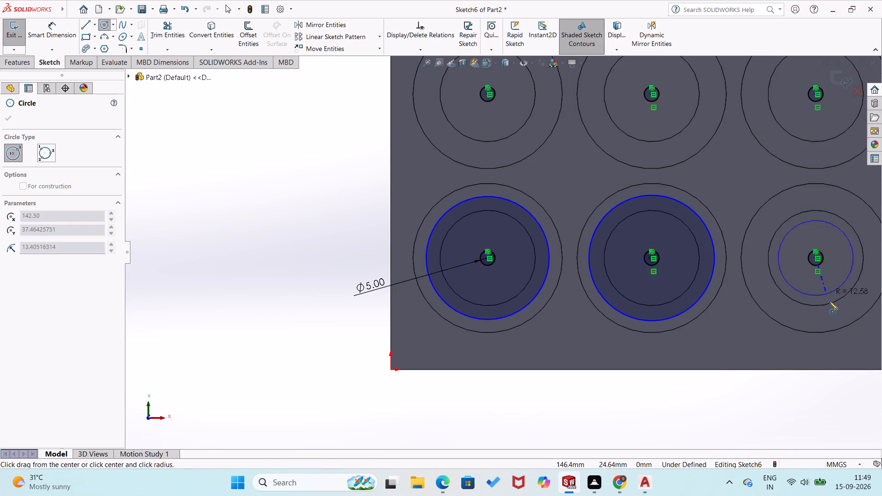
click(833, 315)
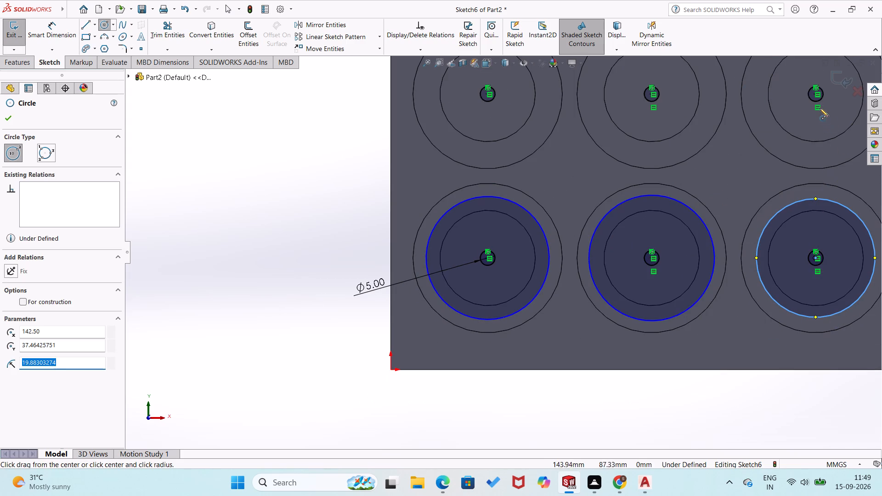
Draw larger concentric circles of about 19.5 and 20.5 mm radius in the upper-right and upper-middle pockets.
click(815, 94)
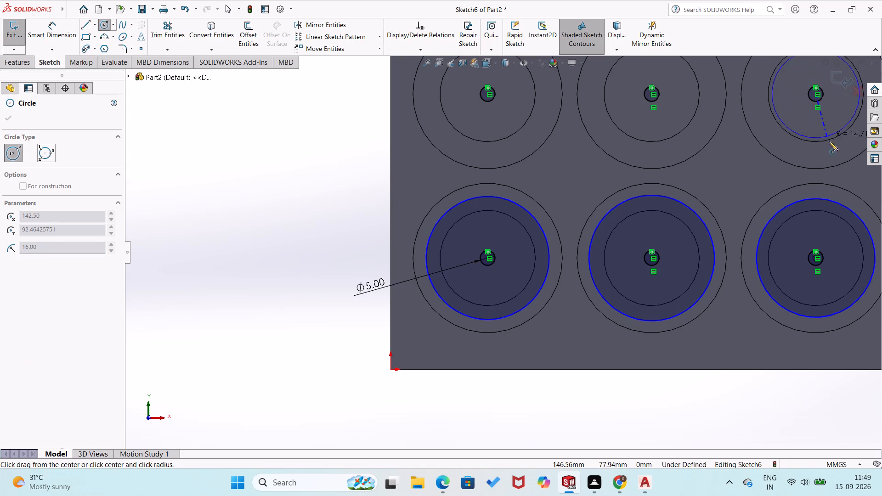
click(831, 150)
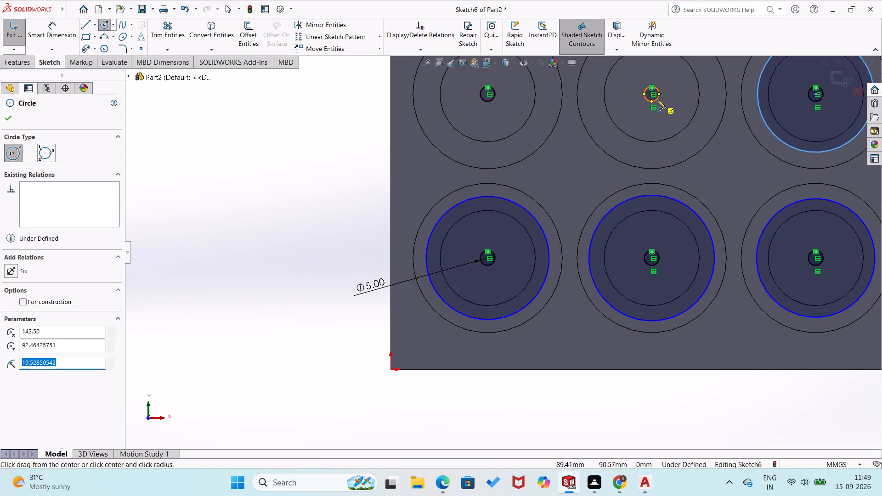
click(652, 93)
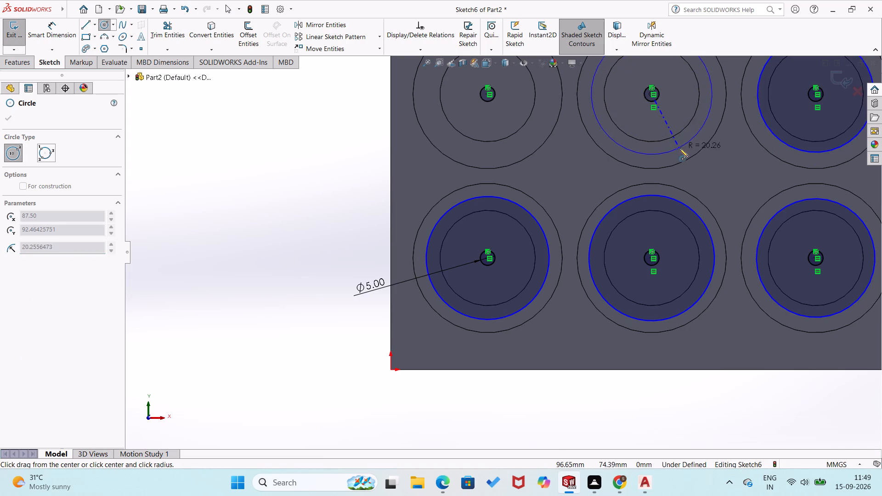
click(679, 148)
scroll(509, 112, up, 1)
scroll(509, 112, down, 6)
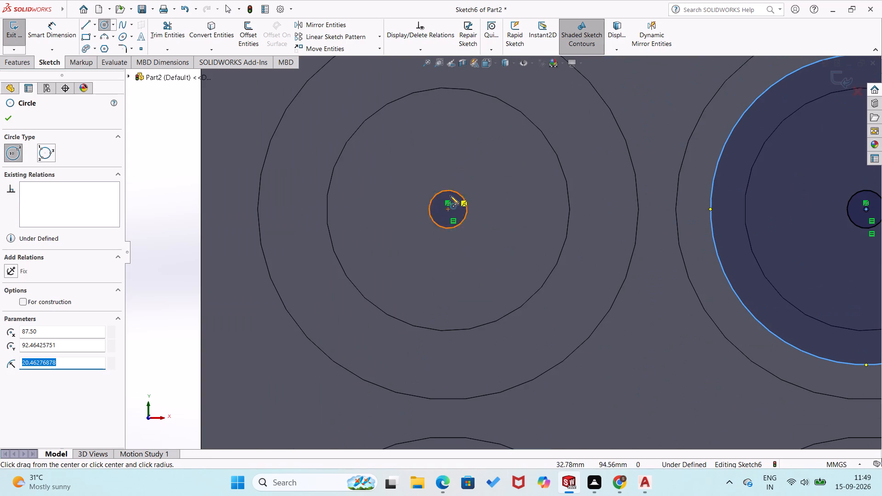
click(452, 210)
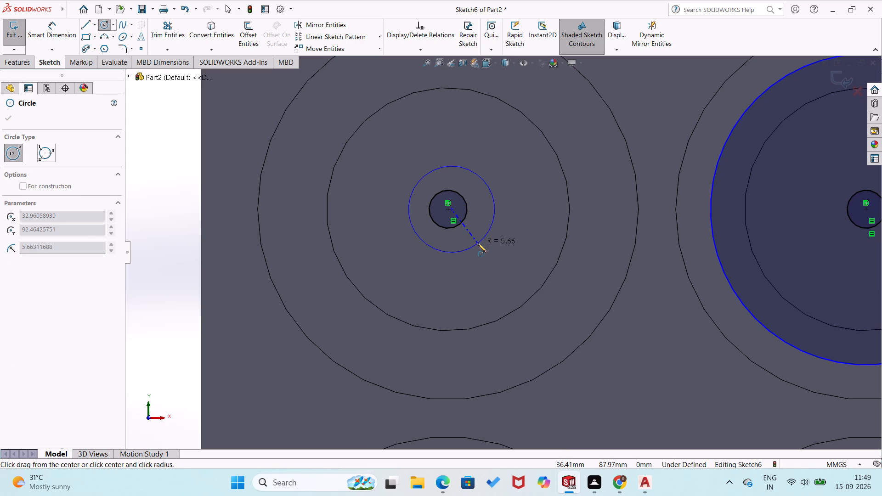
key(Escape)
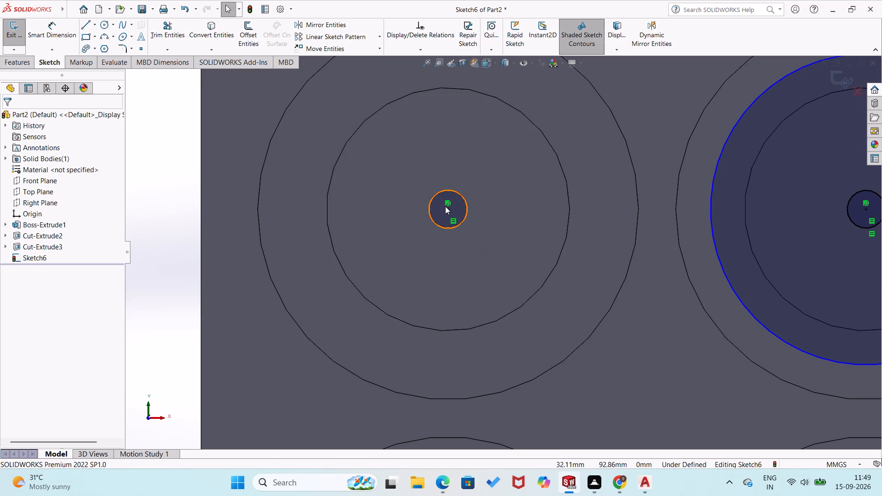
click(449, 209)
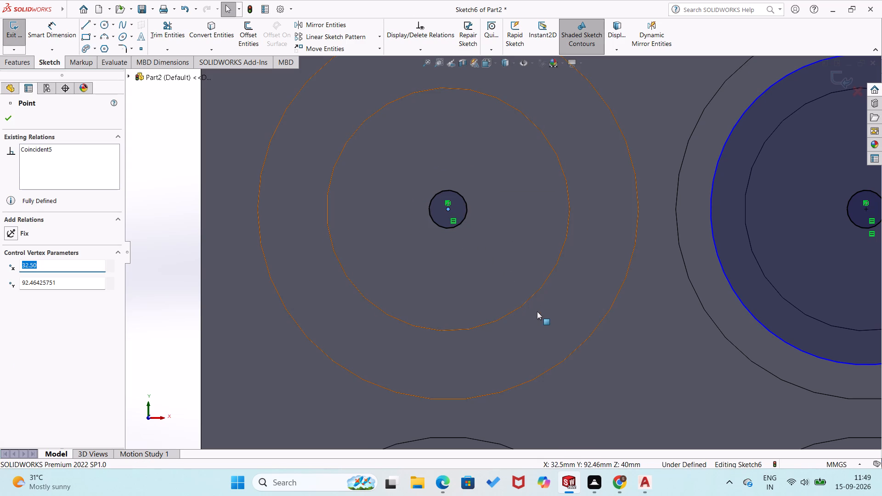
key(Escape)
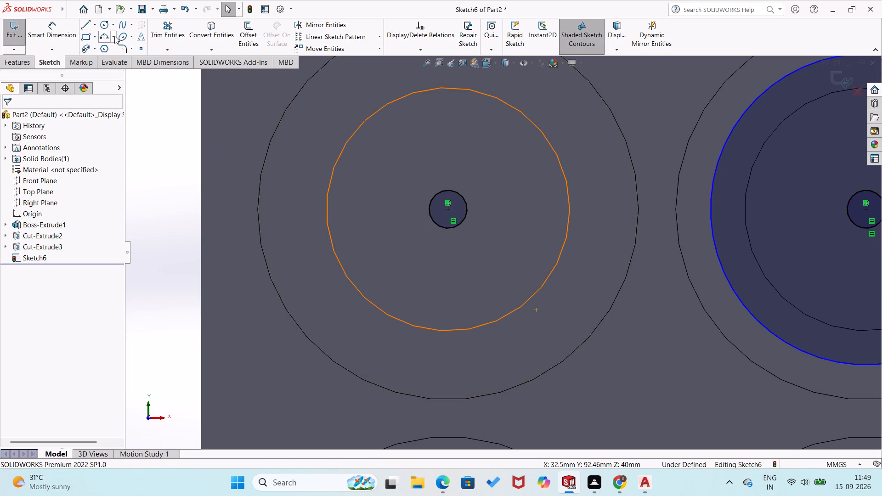
Draw a larger circle concentric with the upper-left small circle, sized between that pocket's 32 and 50.1 mm outlines.
click(104, 24)
click(450, 208)
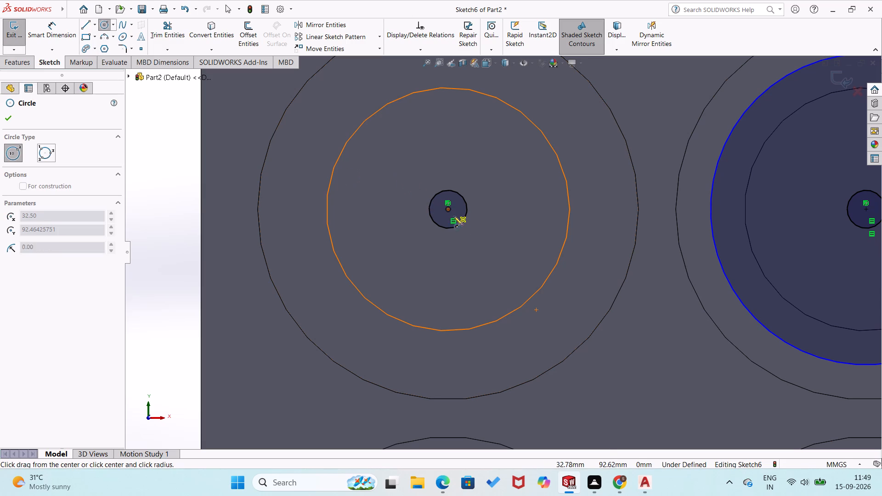
click(543, 323)
key(Escape)
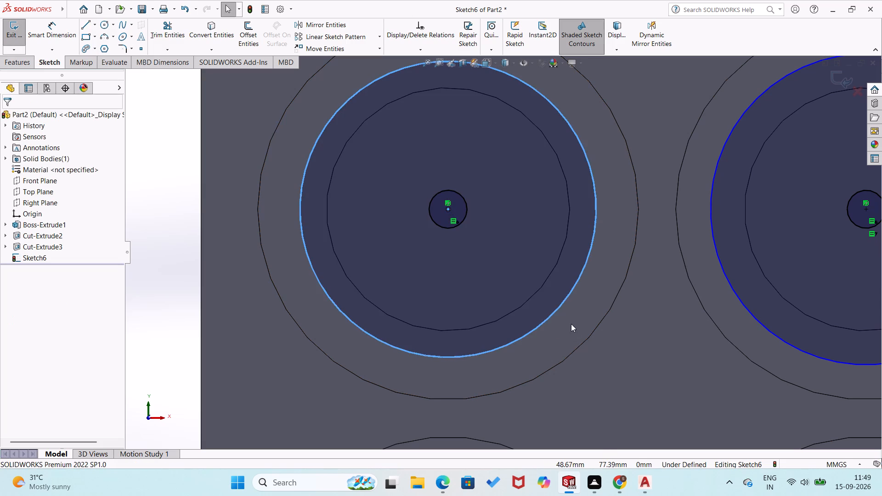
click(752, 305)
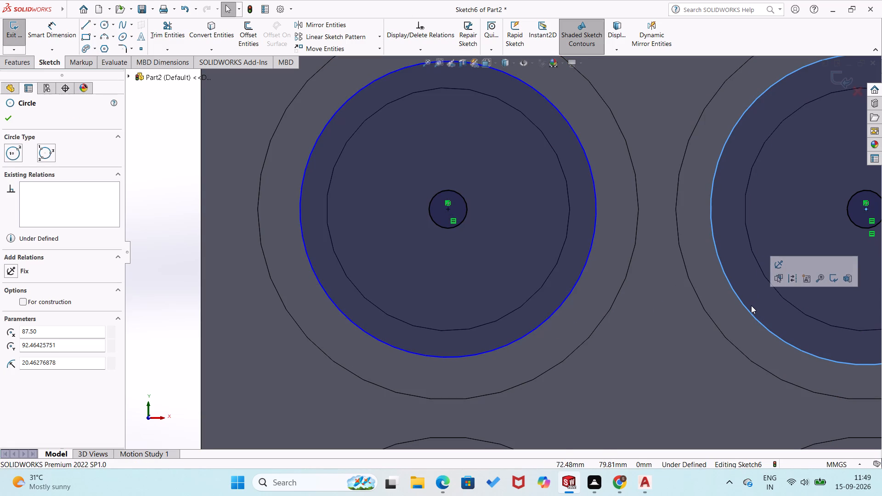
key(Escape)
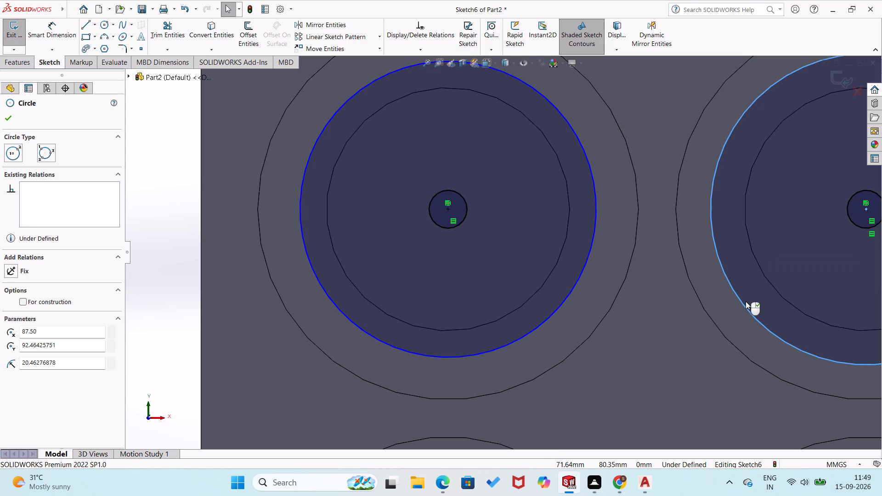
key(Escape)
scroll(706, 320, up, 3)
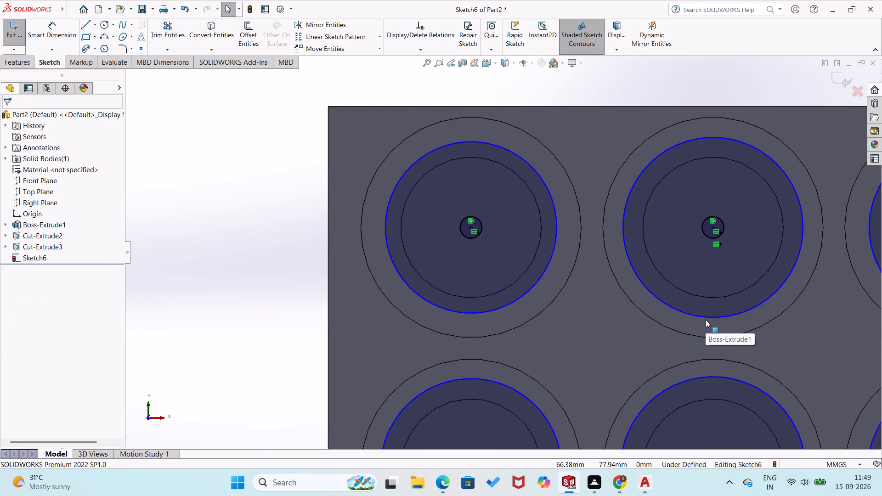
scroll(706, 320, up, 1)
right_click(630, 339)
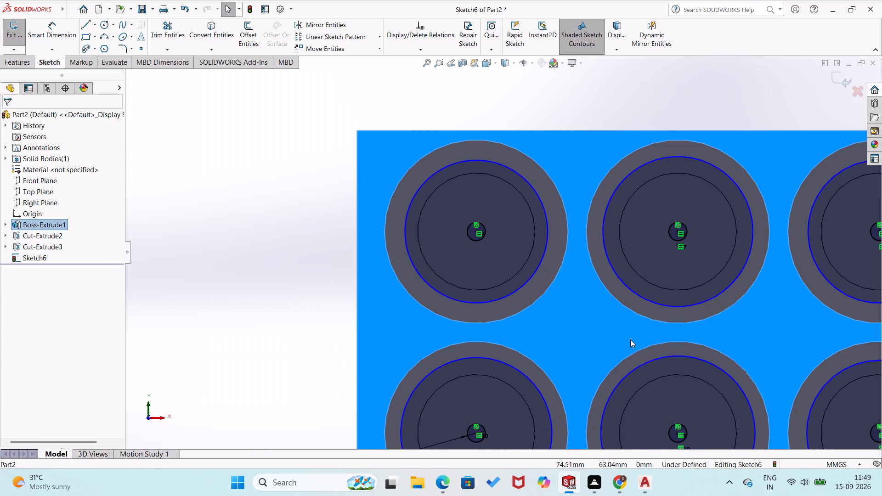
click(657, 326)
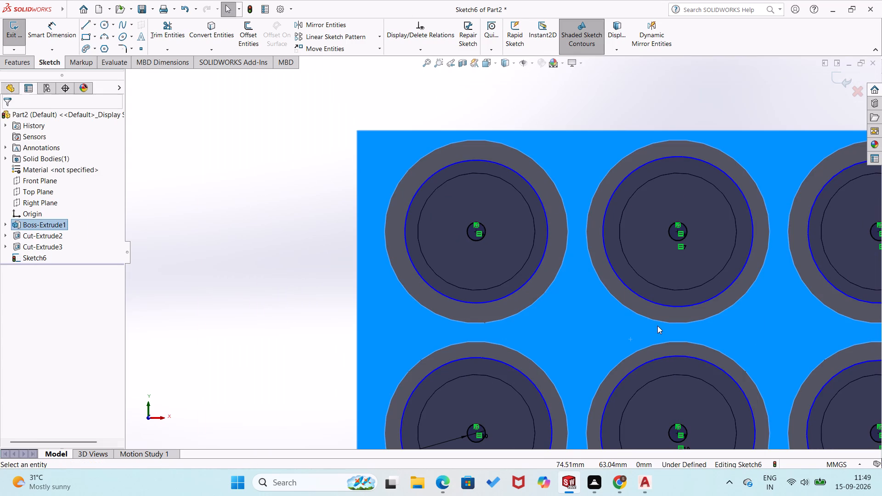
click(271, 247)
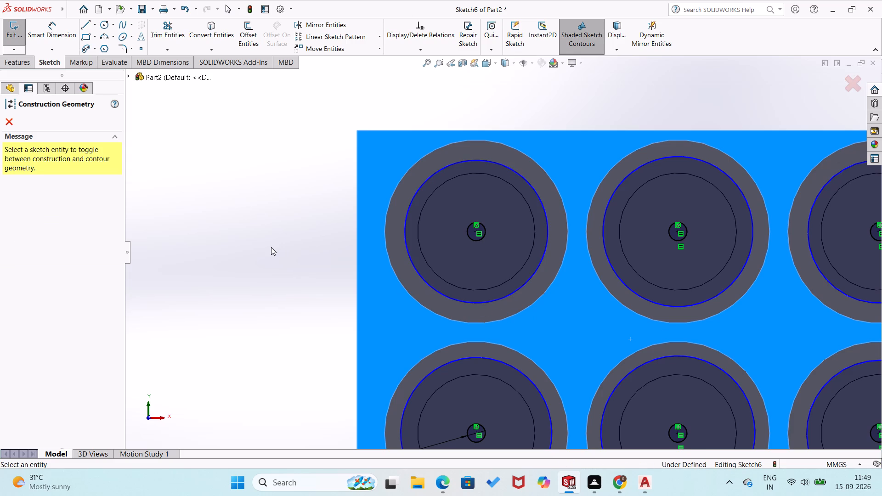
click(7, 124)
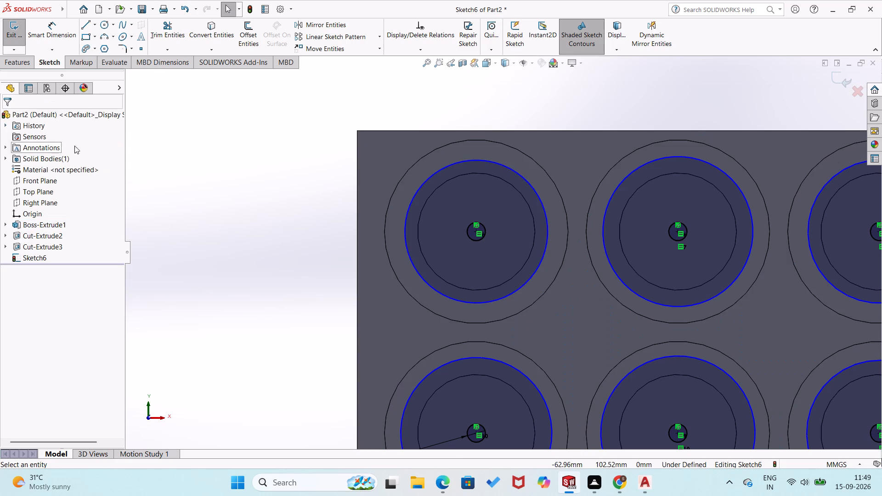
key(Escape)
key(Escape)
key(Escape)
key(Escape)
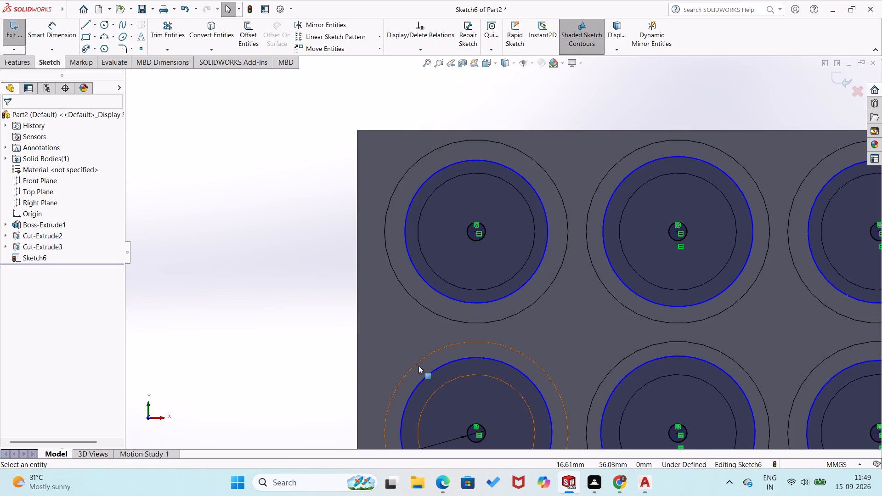
Dimension the larger sketch circle in the lower-left pocket with a diameter of 40 mm.
right_drag(255, 280, 286, 236)
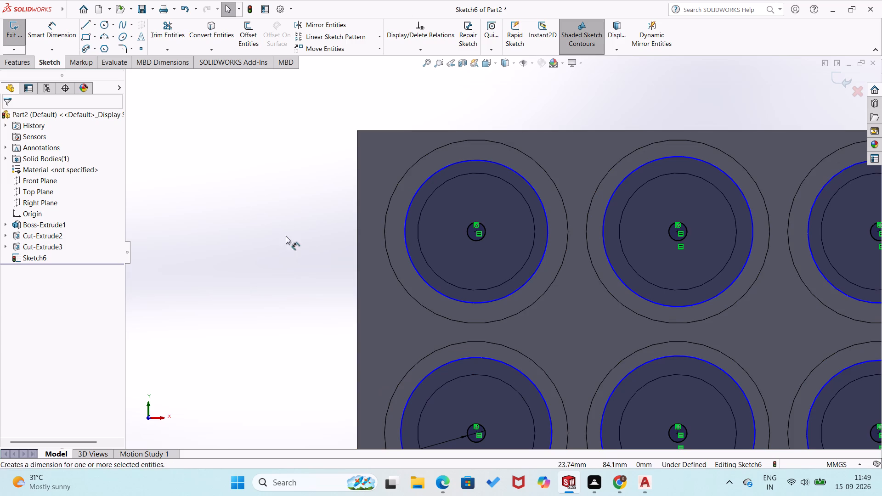
right_drag(286, 236, 302, 181)
right_drag(281, 211, 293, 189)
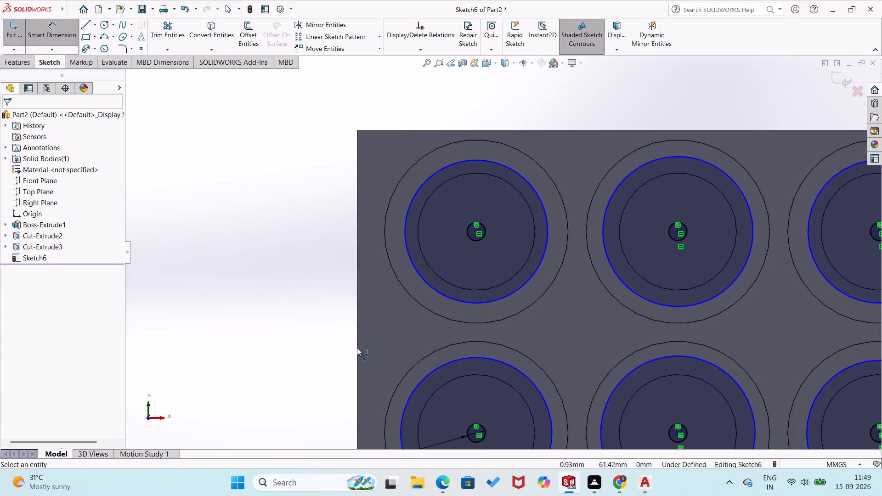
click(412, 390)
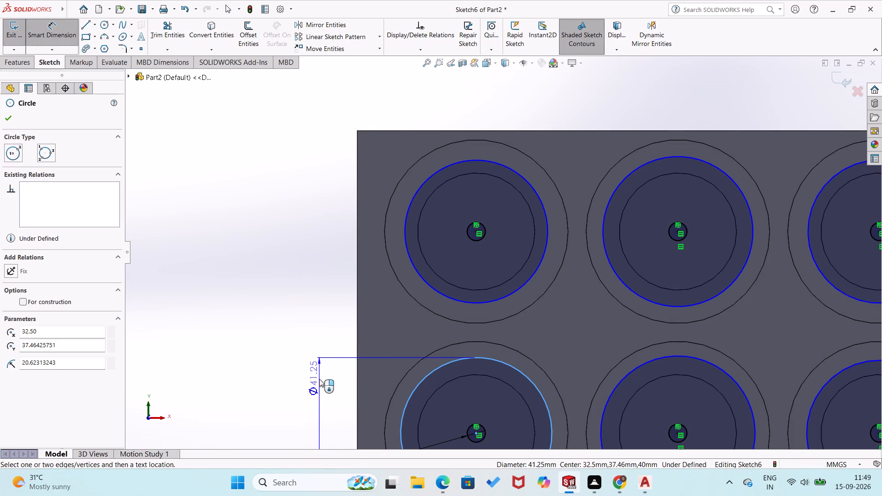
click(319, 379)
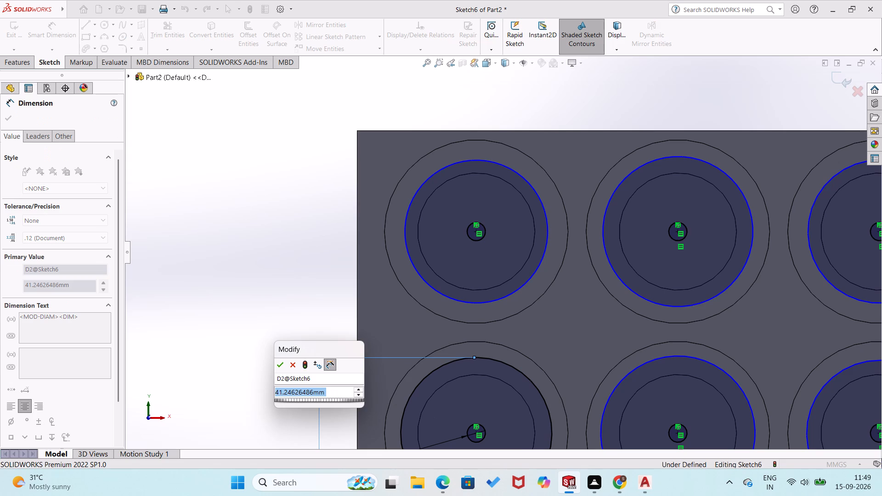
text(40)
key(Return)
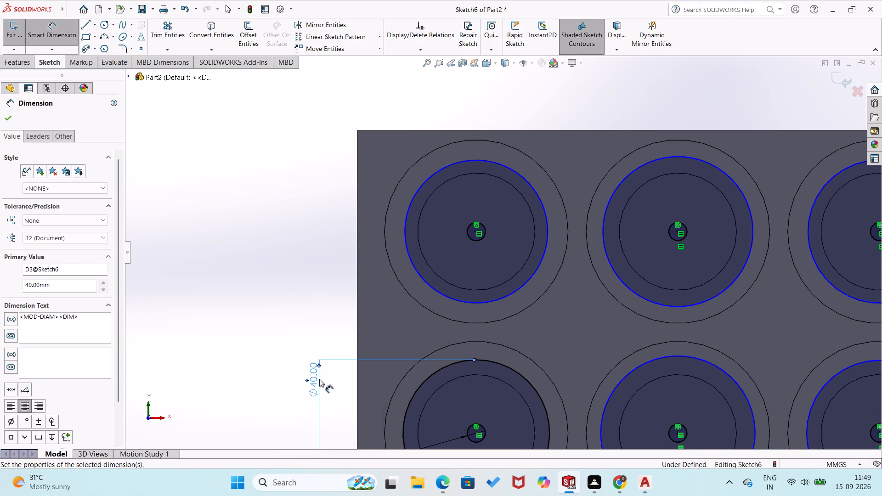
key(Escape)
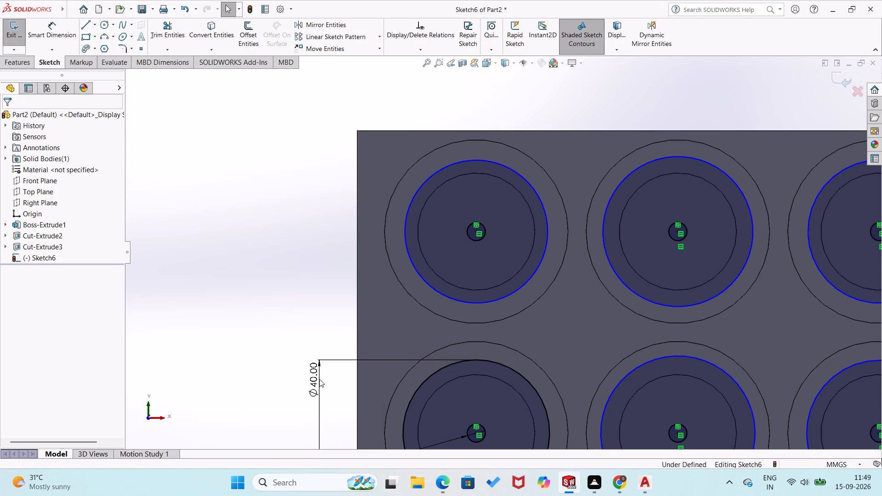
Apply an Equal relation to the larger sketch circles in all six pockets, including the dimensioned 40 mm circle.
middle_drag(319, 379, 302, 344)
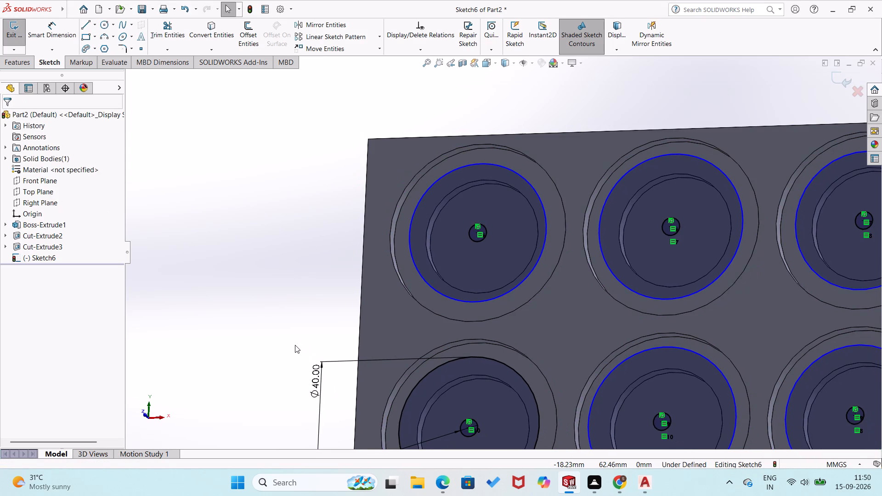
key(ctrl+8)
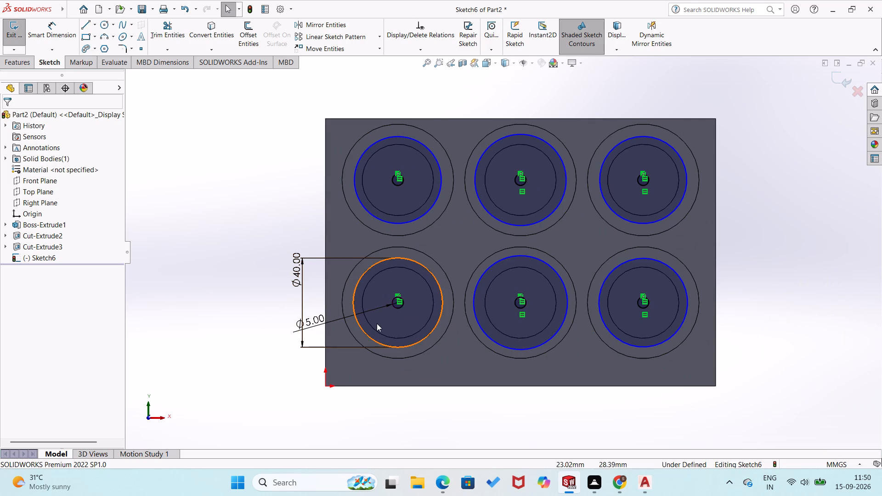
click(411, 345)
ctrl+click(490, 338)
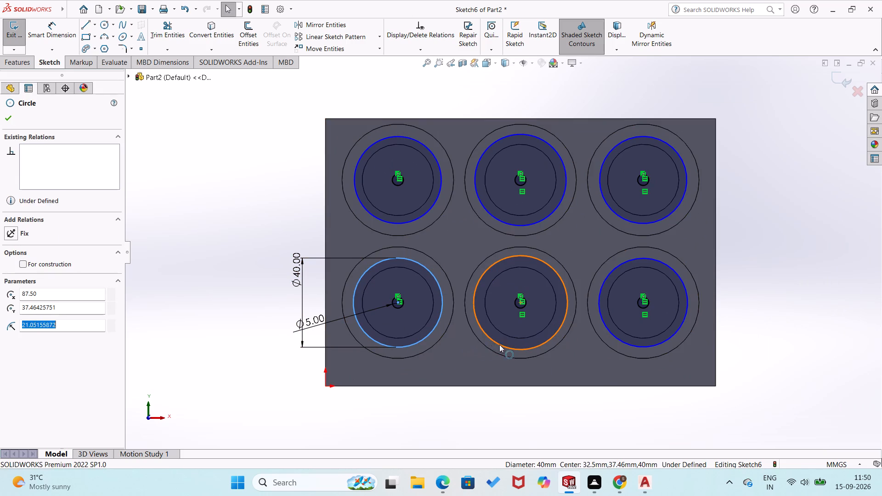
ctrl+click(631, 346)
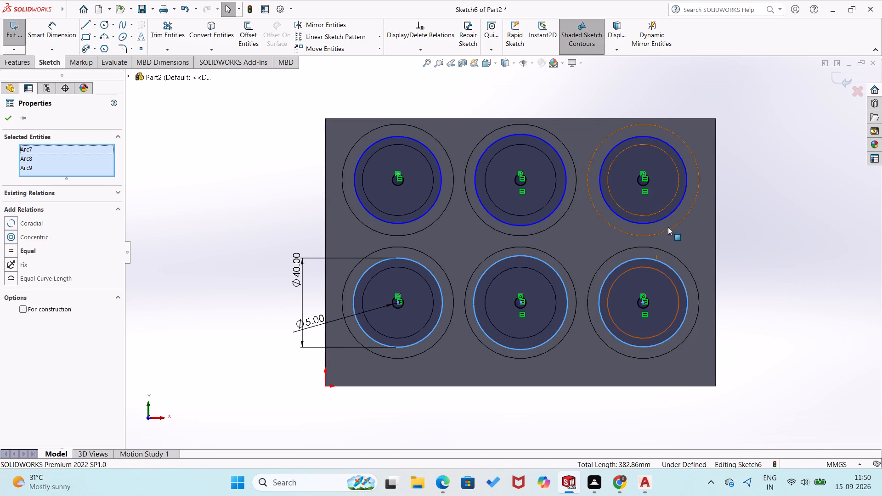
ctrl+click(667, 218)
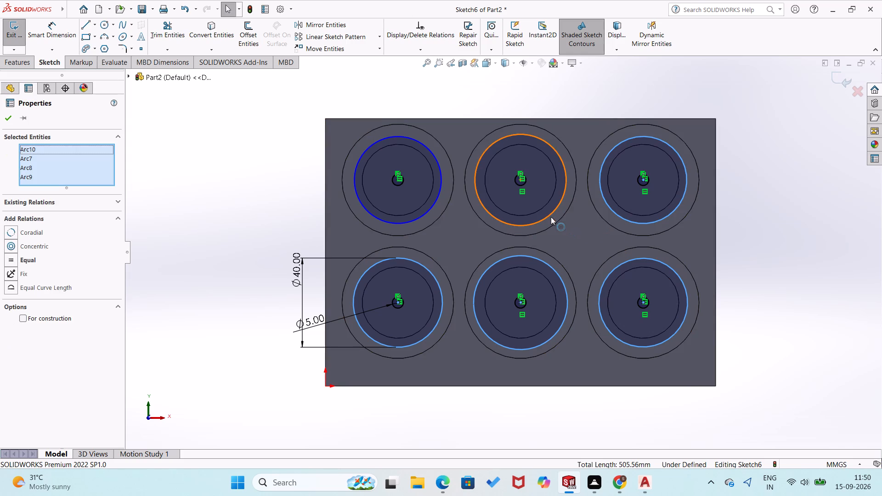
ctrl+click(551, 217)
ctrl+click(423, 212)
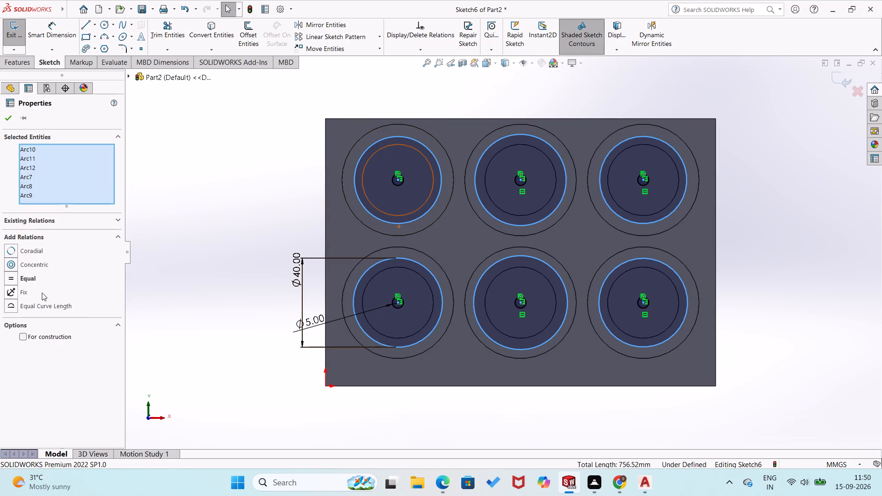
click(9, 278)
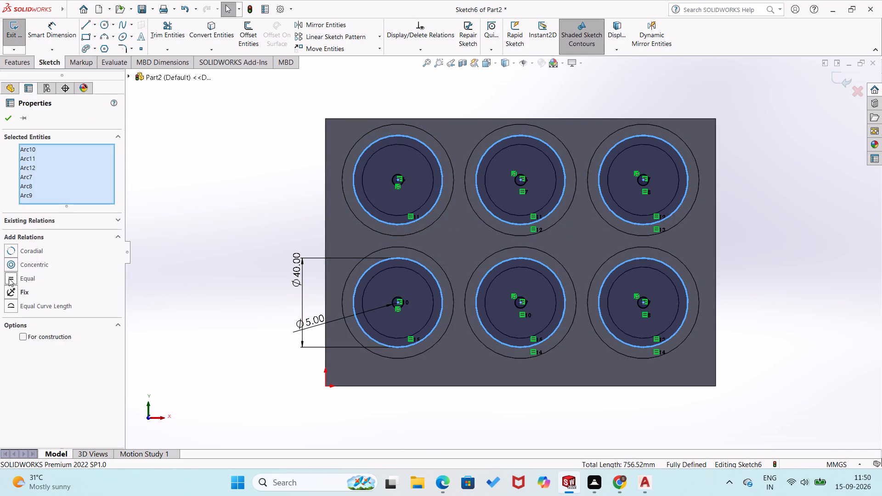
click(10, 117)
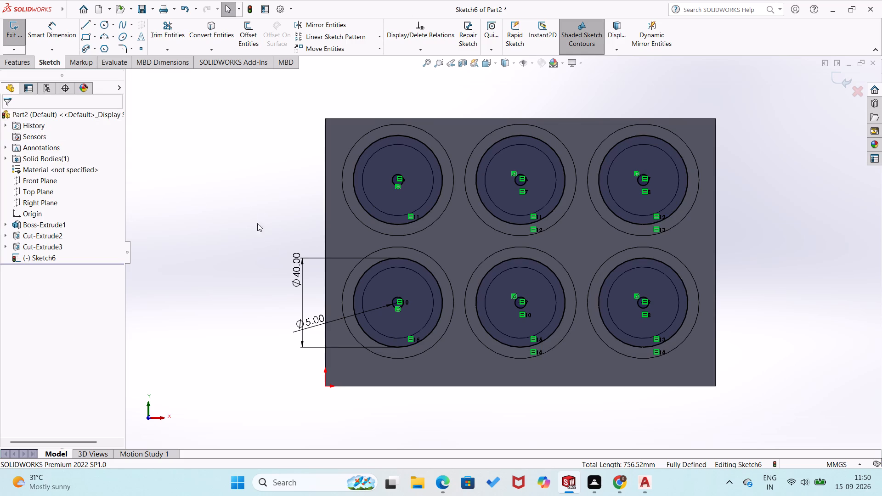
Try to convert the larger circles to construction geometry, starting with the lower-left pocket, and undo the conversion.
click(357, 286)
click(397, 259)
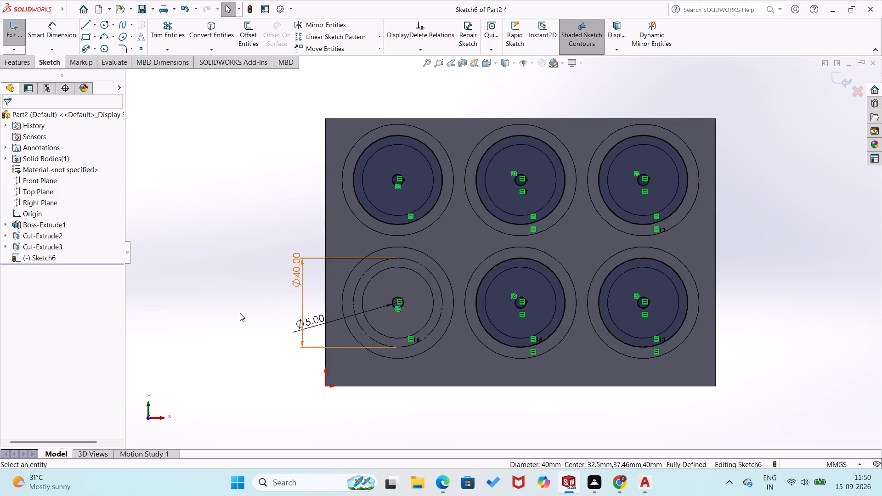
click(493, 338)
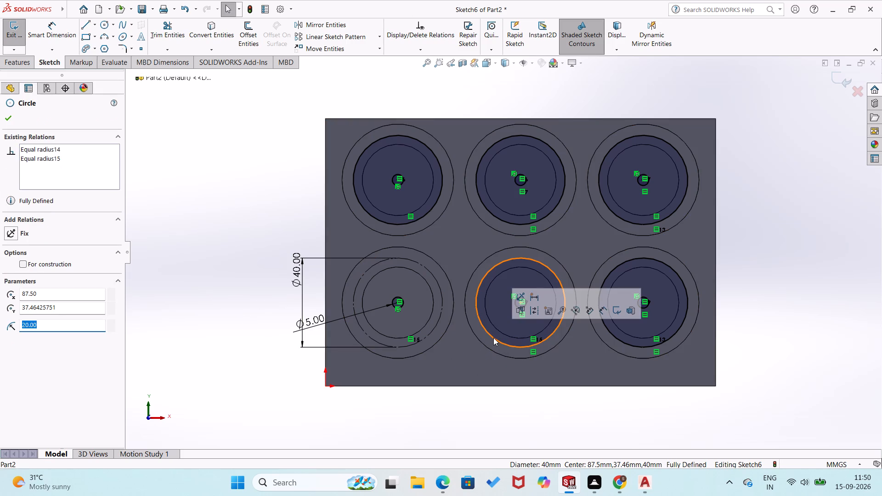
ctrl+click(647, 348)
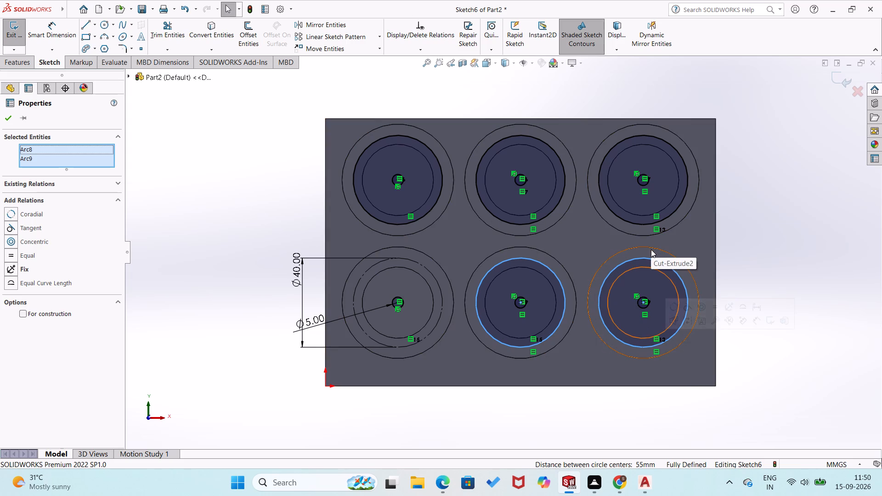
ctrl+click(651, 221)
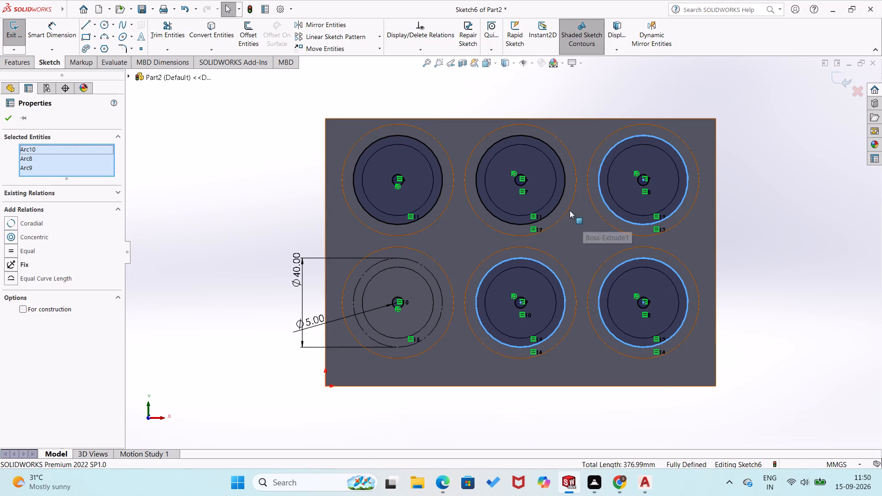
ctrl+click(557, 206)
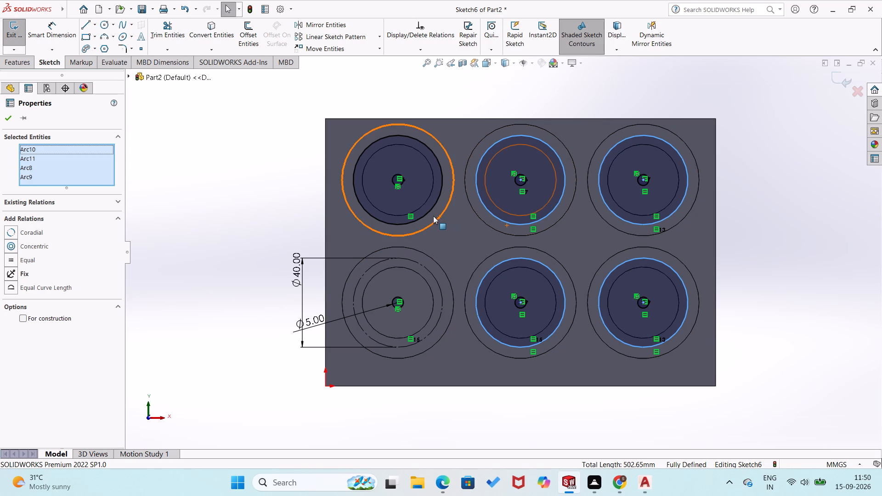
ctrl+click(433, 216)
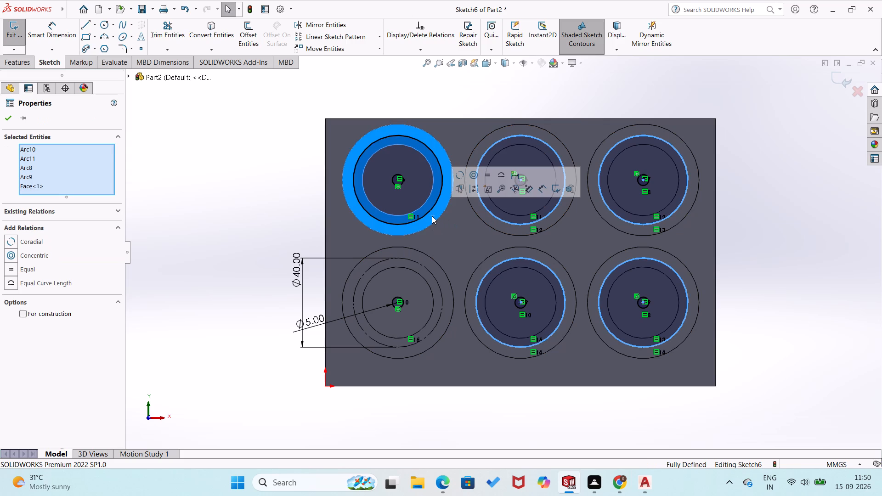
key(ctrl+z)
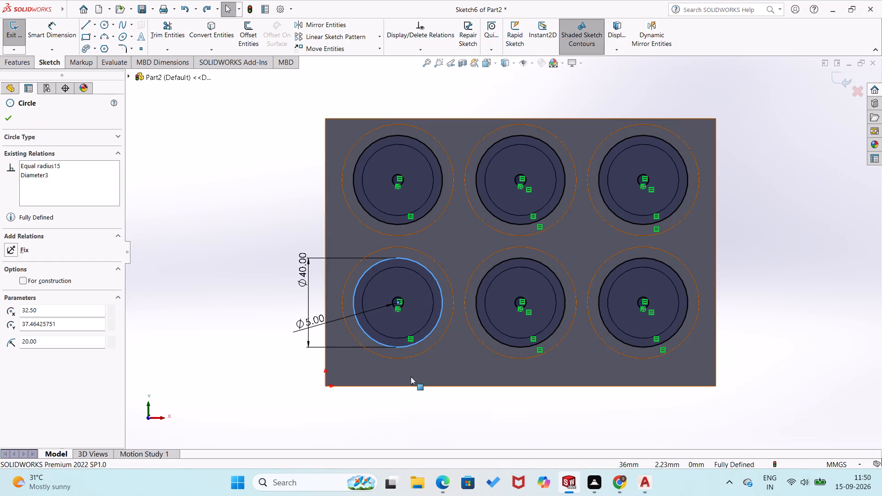
Convert the 40 mm circles in all six pockets to construction geometry, one by one, finishing with the lower-left pocket.
click(499, 340)
right_click(499, 340)
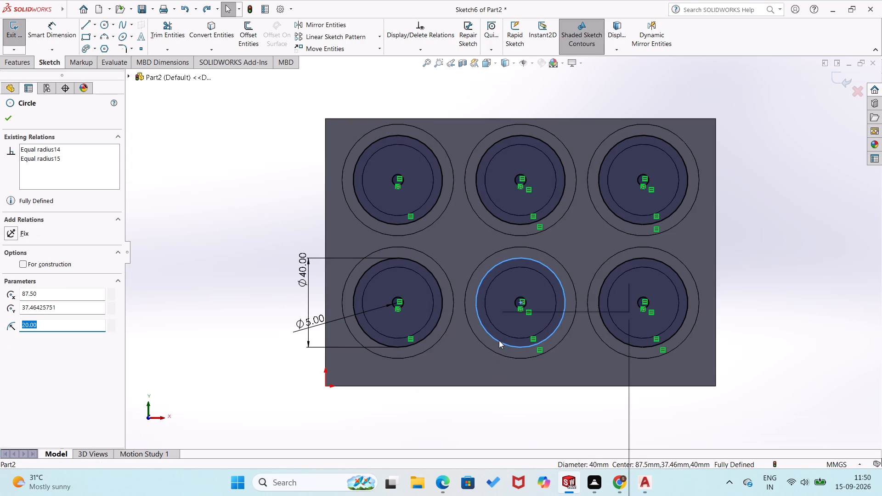
click(523, 305)
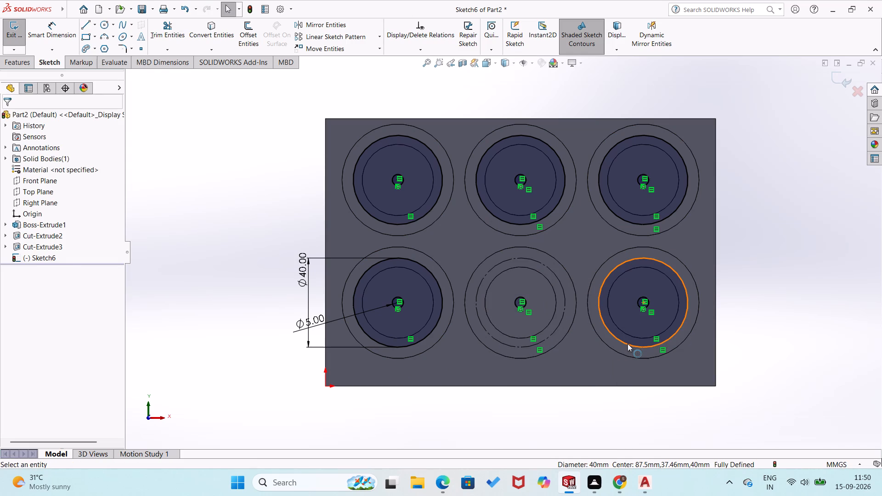
click(628, 344)
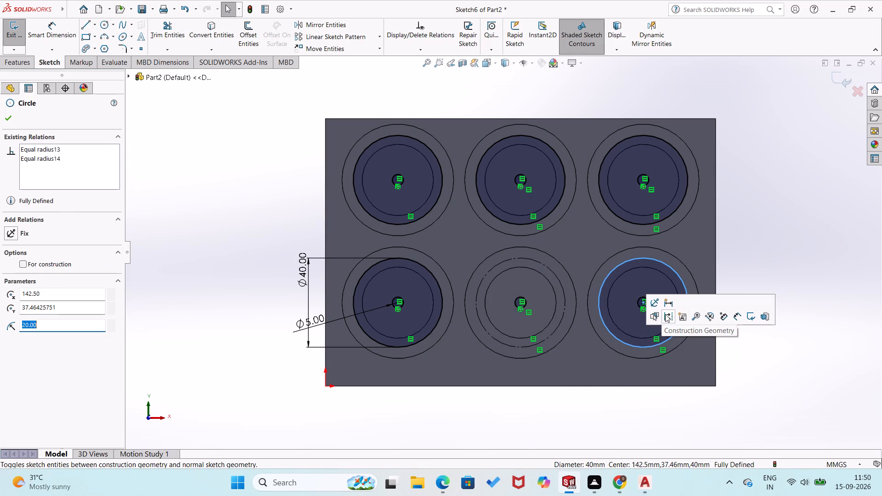
click(667, 312)
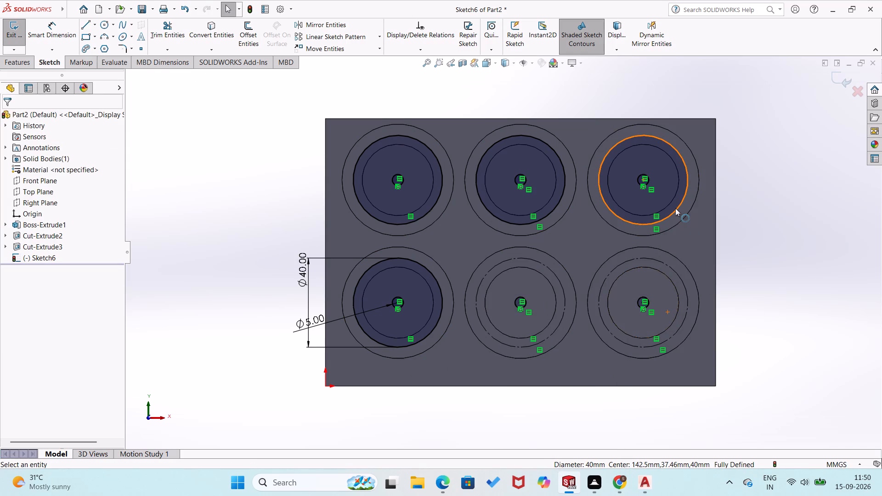
click(675, 208)
click(718, 180)
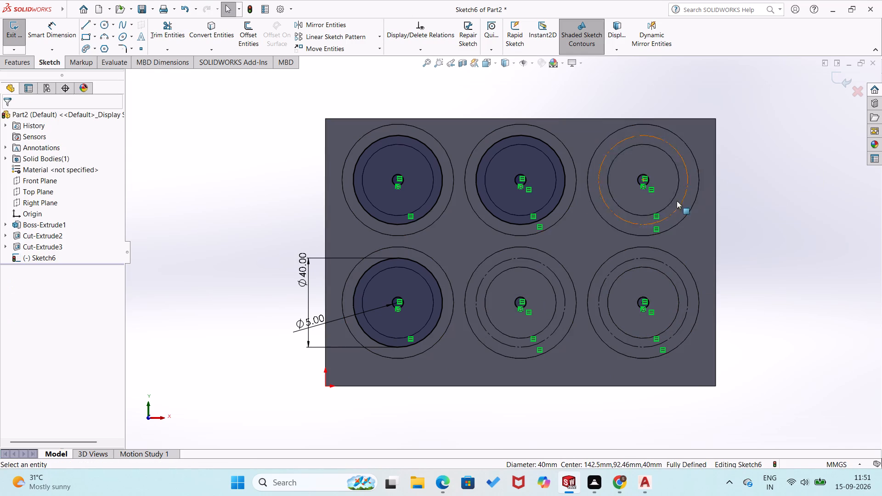
click(552, 210)
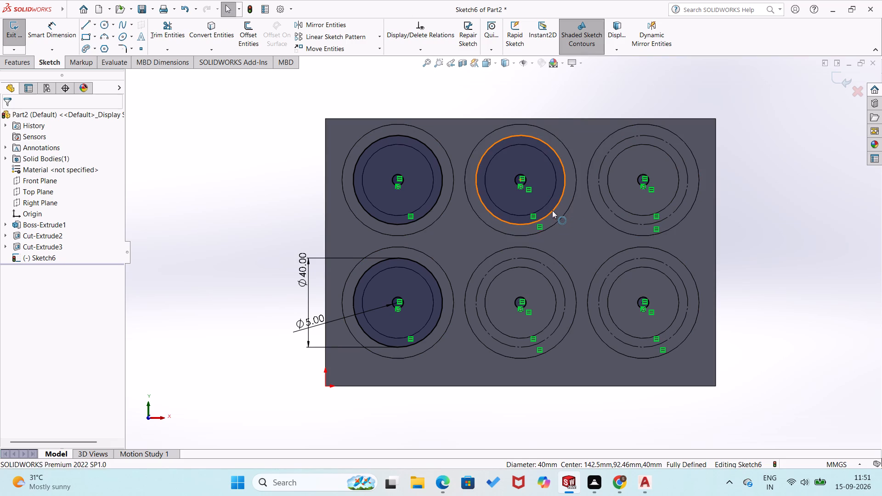
click(593, 181)
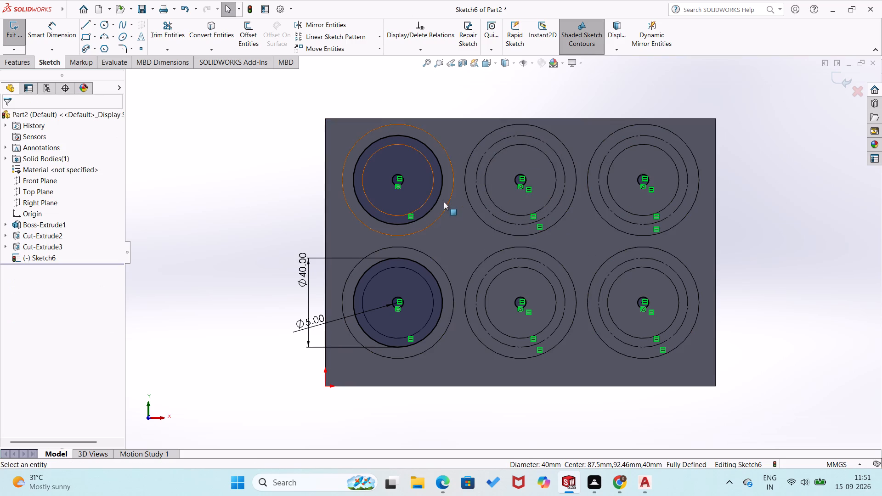
click(435, 202)
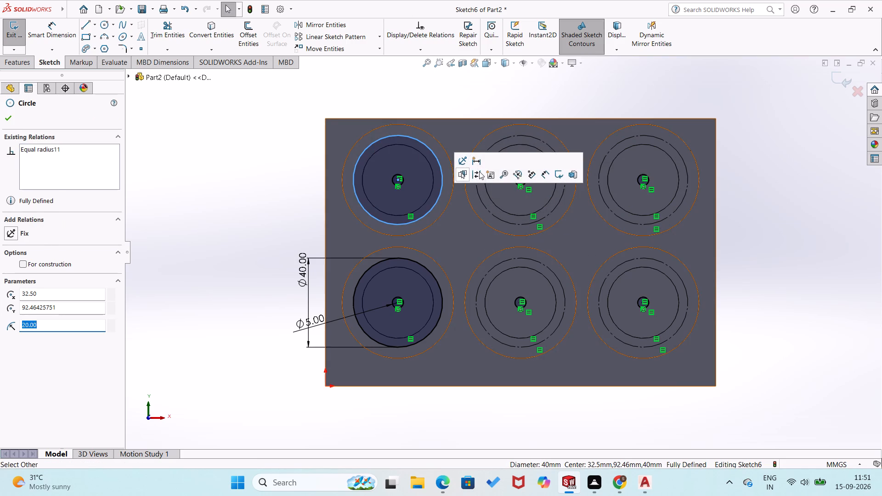
click(479, 171)
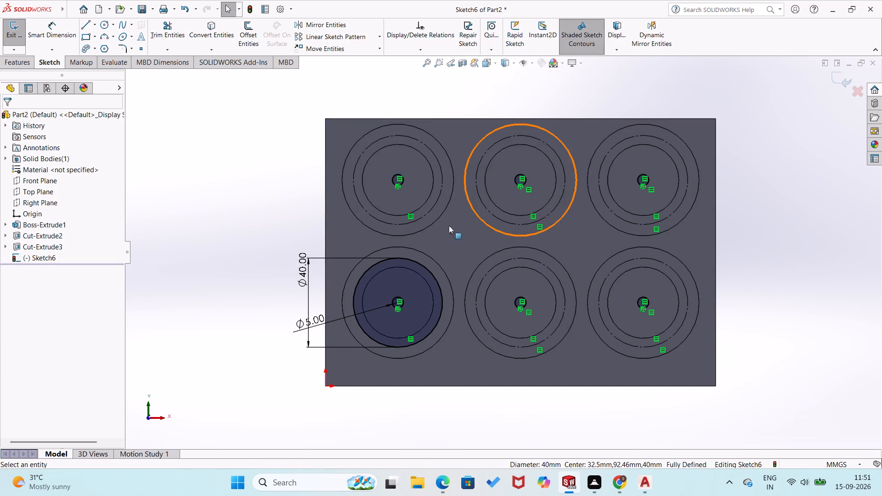
click(435, 277)
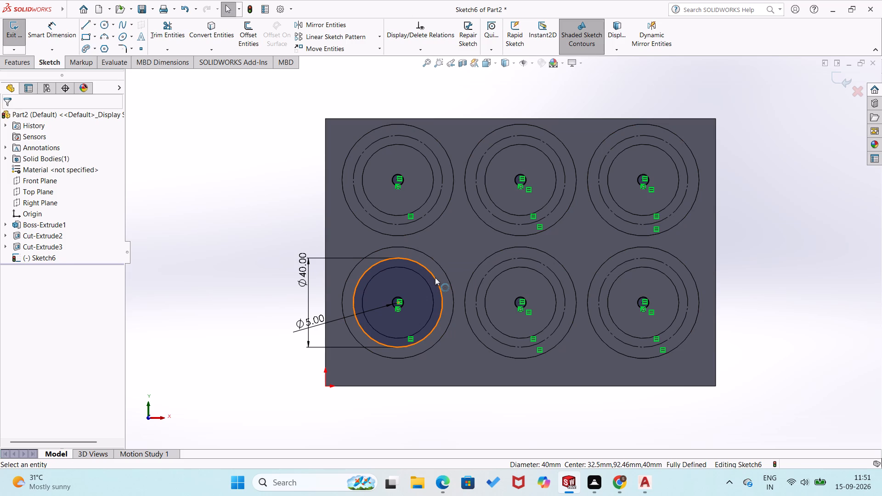
click(477, 249)
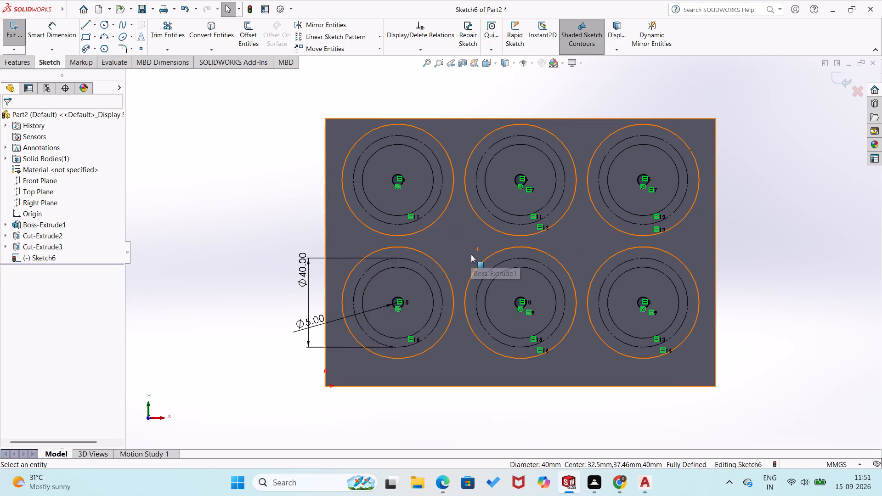
click(252, 341)
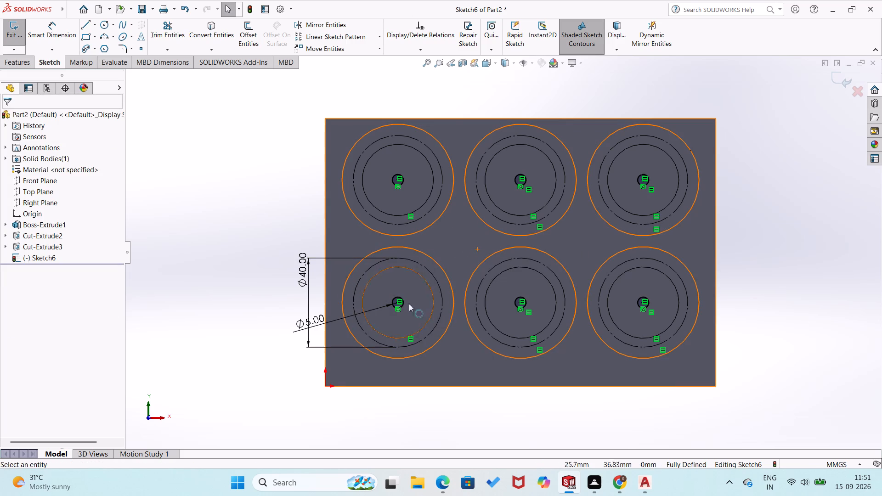
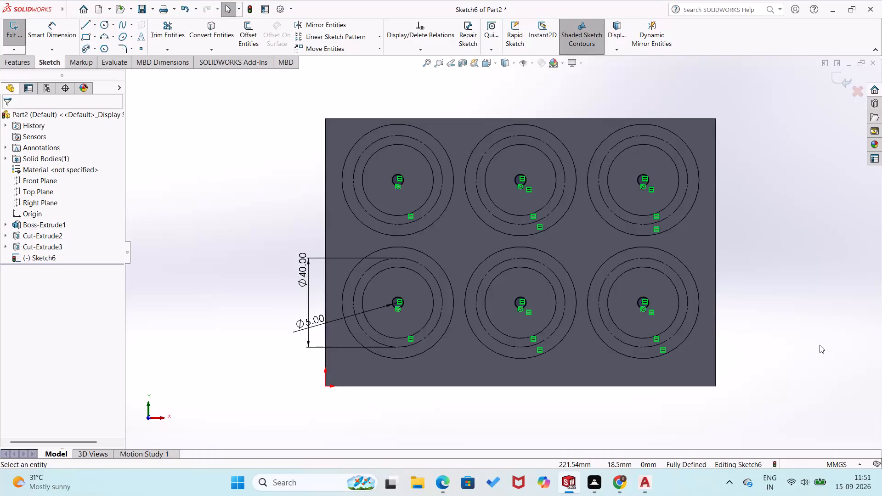
Sketch four circles of about 2 to 2.5 mm radius at the quadrant points of the lower-right pocket's 40 mm construction circle.
scroll(820, 345, up, 1)
scroll(820, 345, down, 3)
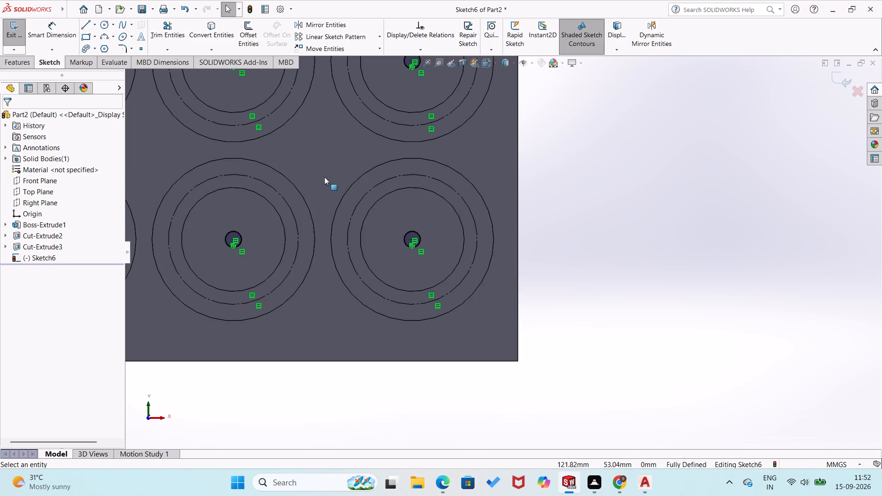
click(108, 28)
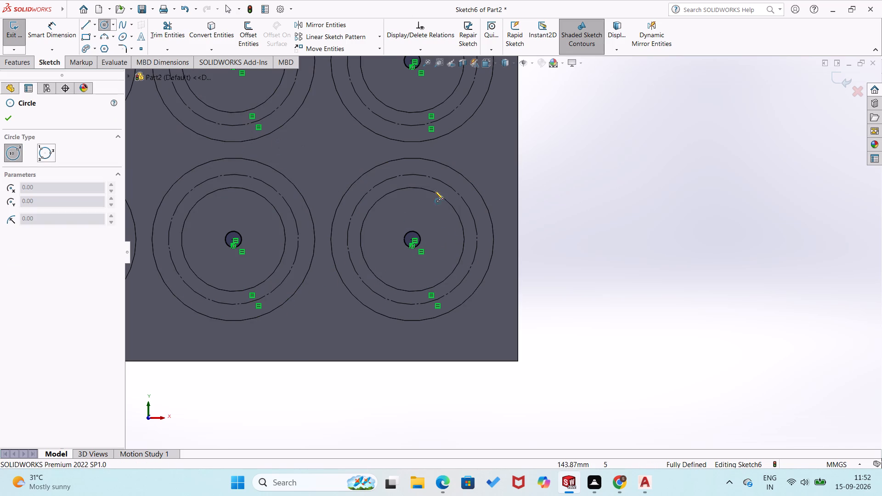
scroll(475, 241, up, 2)
scroll(475, 241, down, 6)
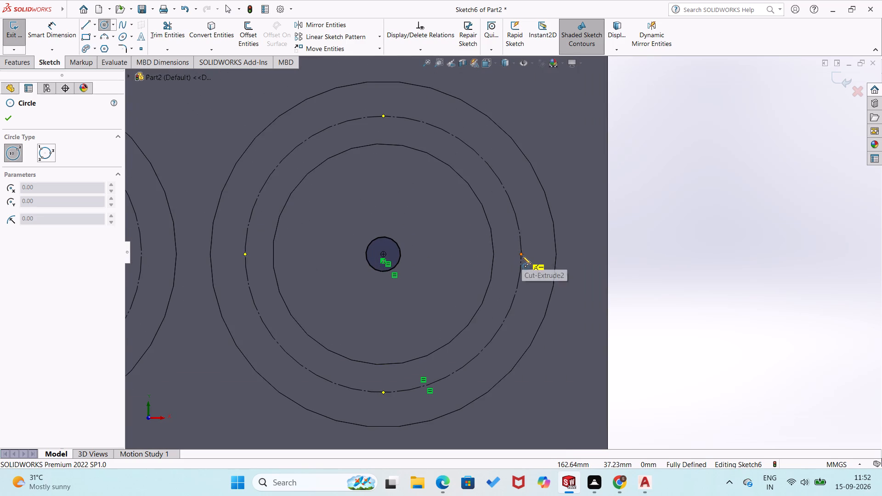
click(522, 254)
click(533, 267)
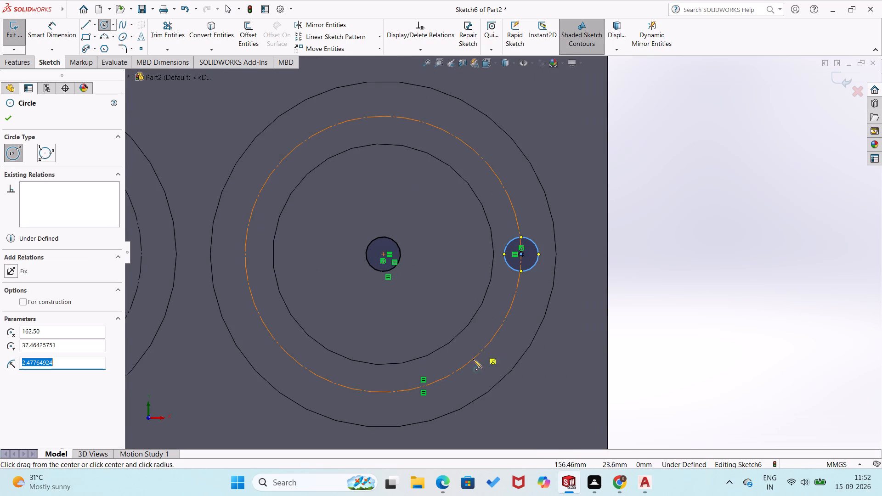
click(384, 394)
click(394, 406)
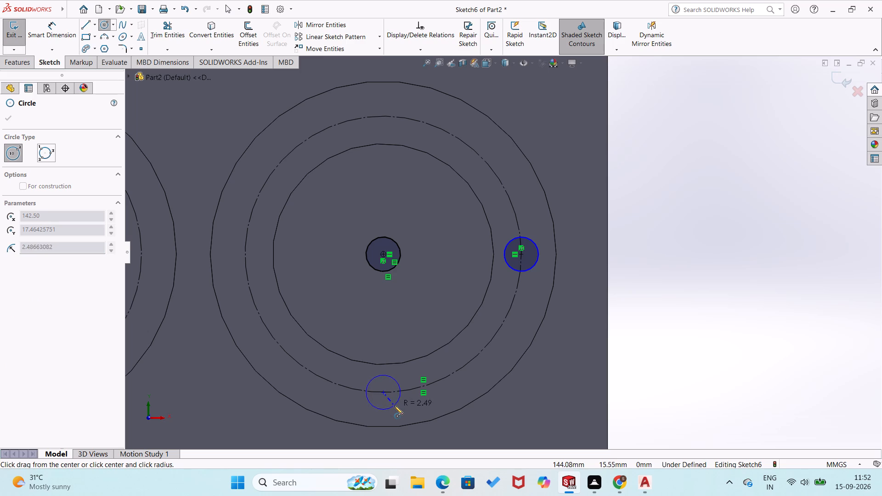
click(245, 254)
click(254, 265)
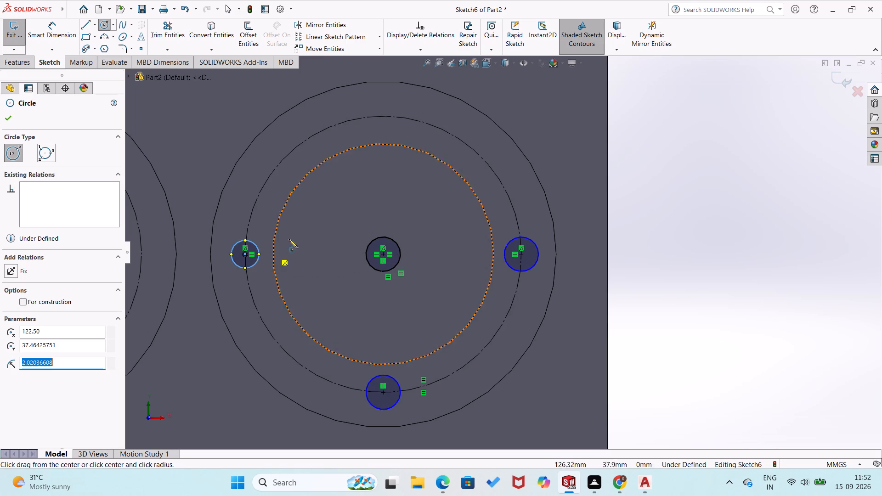
click(384, 115)
click(390, 131)
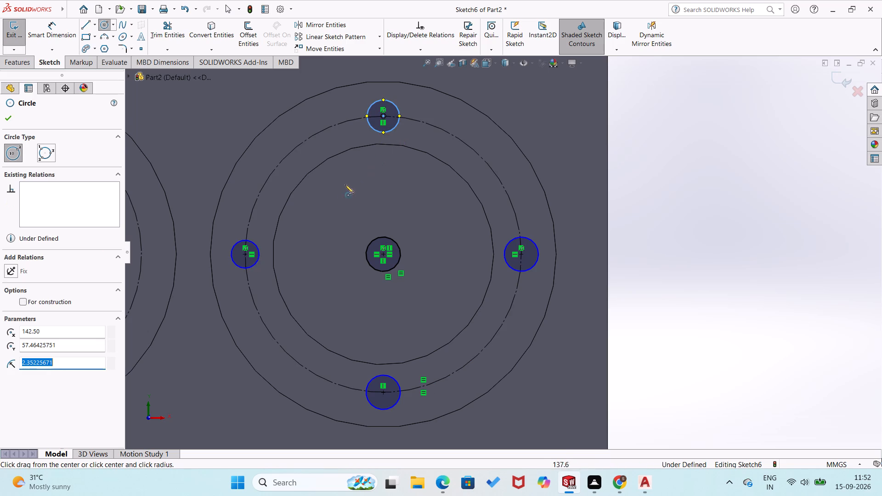
Sketch four circles of about 1.6 to 2.5 mm radius at the quadrant points of the lower-middle pocket's 40 mm construction circle.
scroll(315, 213, up, 1)
scroll(315, 213, down, 1)
scroll(305, 223, up, 2)
scroll(305, 223, down, 2)
scroll(295, 229, up, 1)
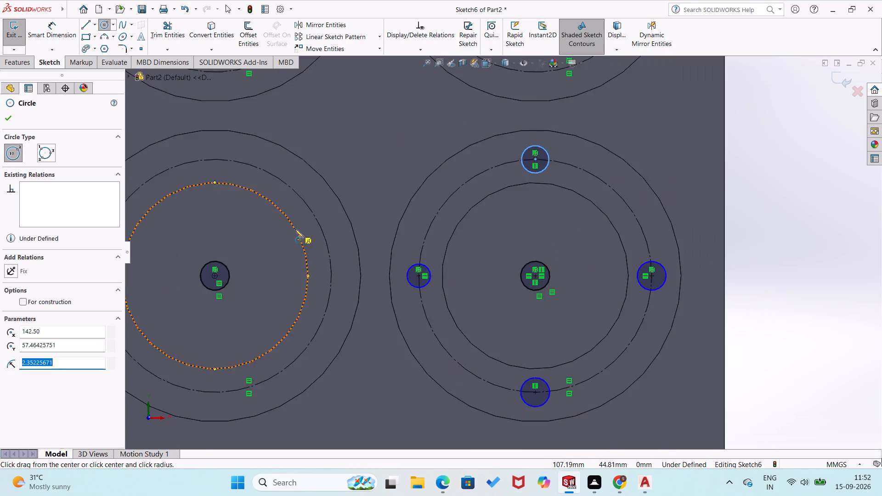
scroll(295, 229, up, 1)
scroll(295, 229, down, 2)
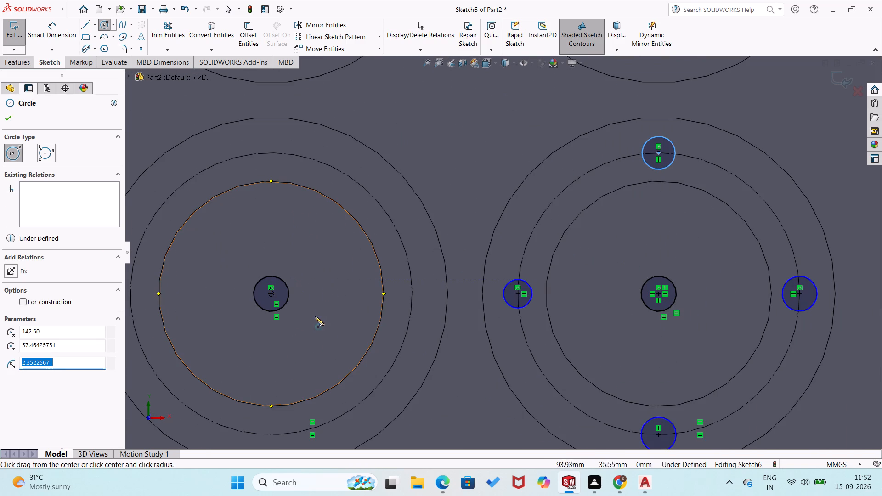
click(410, 294)
click(414, 307)
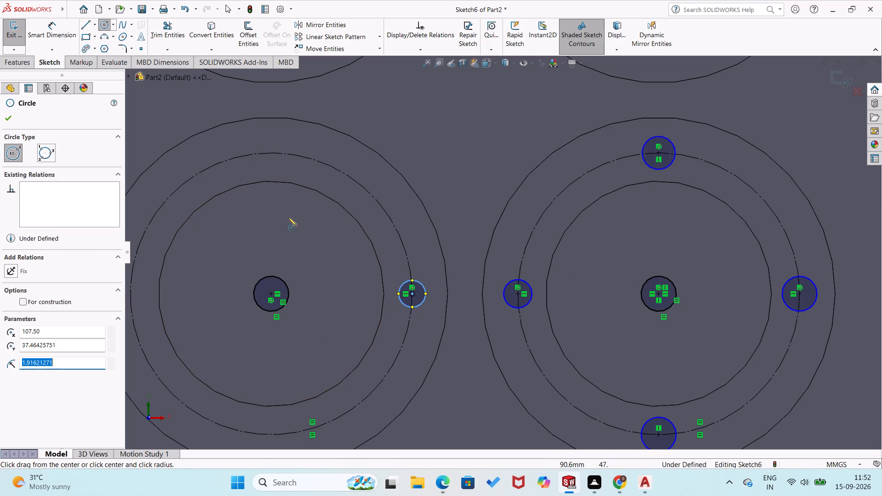
click(271, 153)
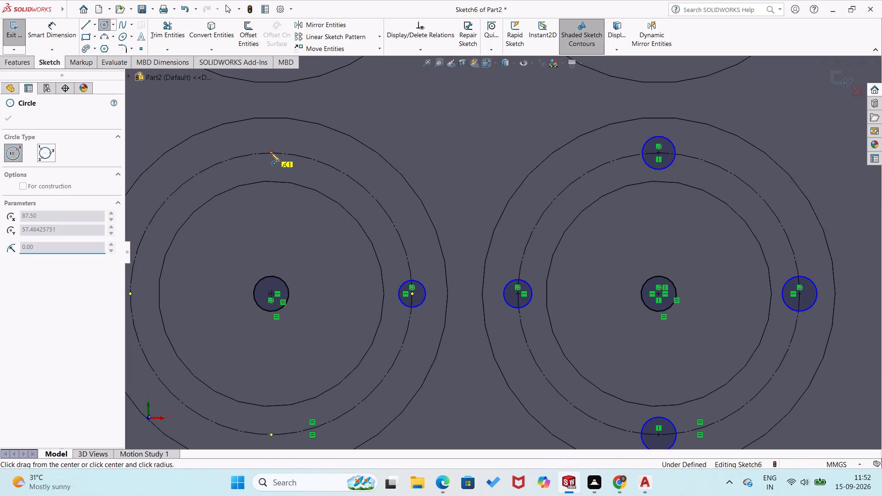
click(282, 167)
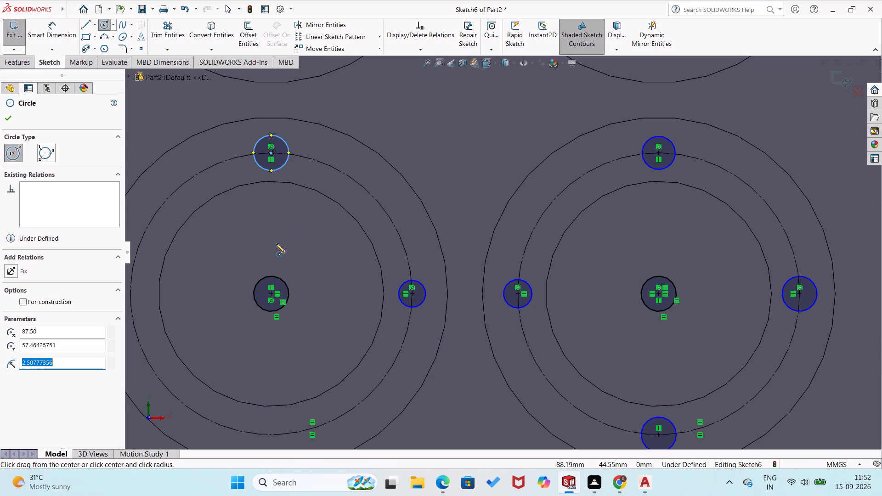
scroll(276, 244, down, 1)
scroll(275, 245, up, 1)
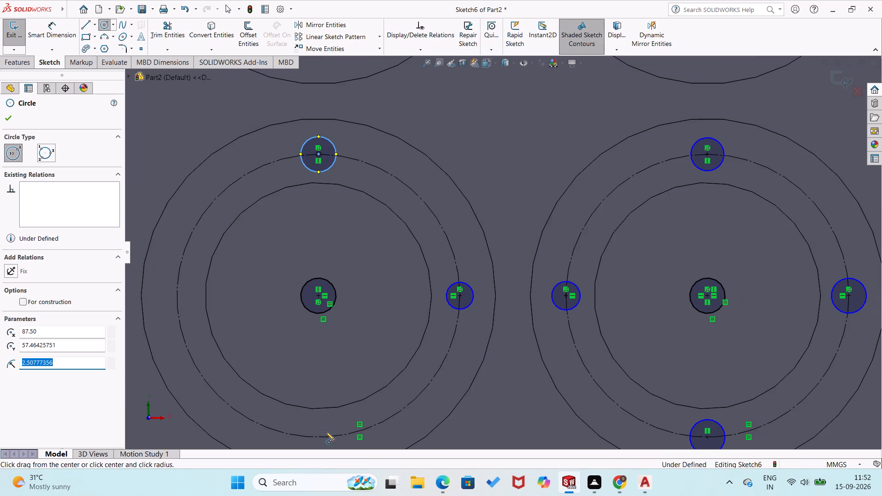
click(318, 436)
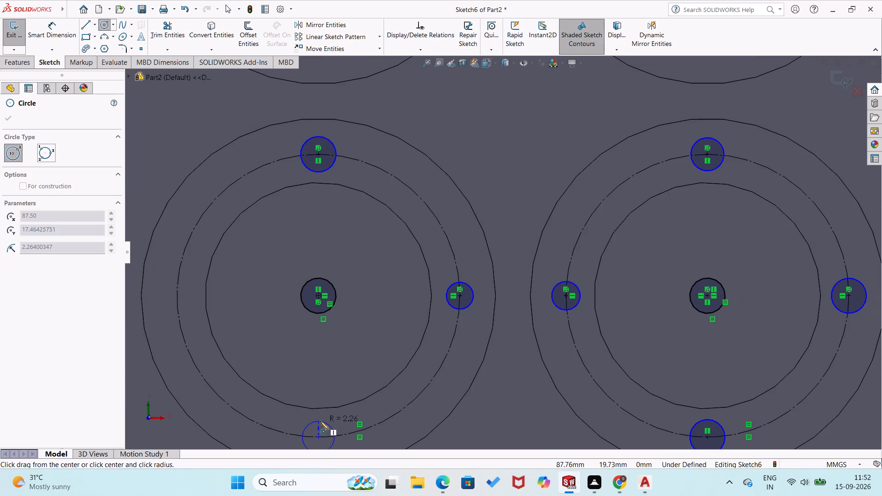
click(320, 421)
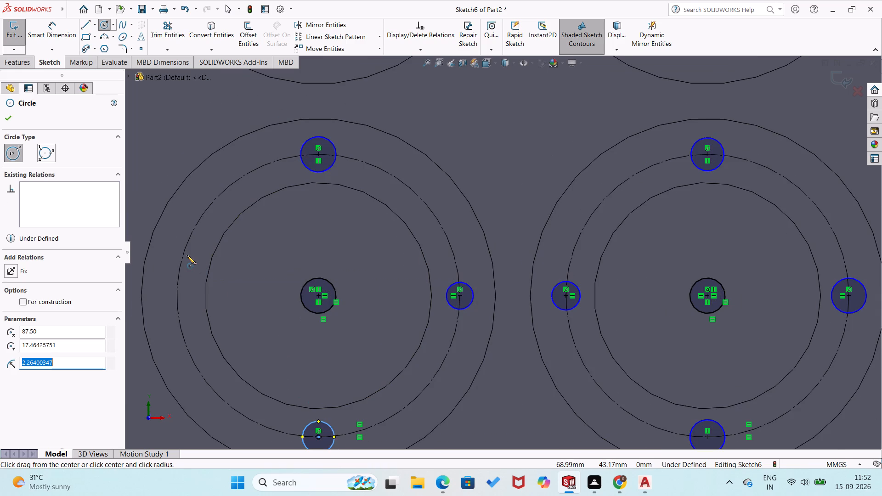
click(176, 295)
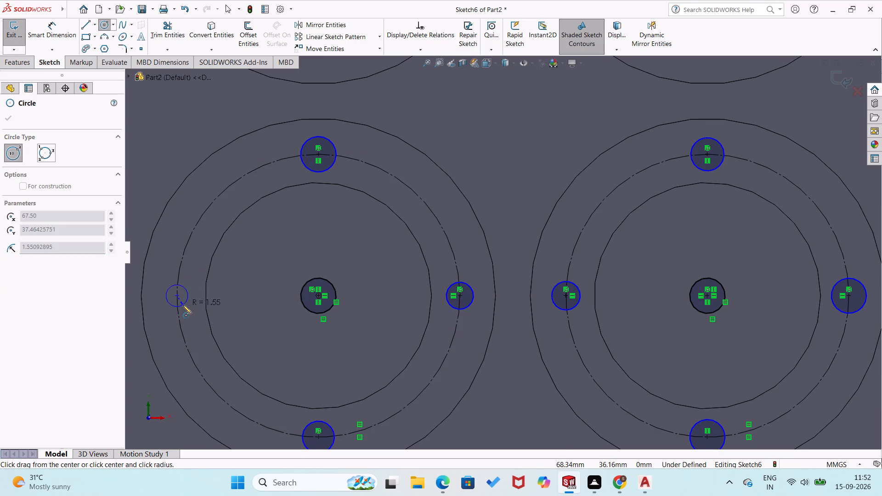
click(183, 305)
Sketch four circles of about 2.1 to 2.6 mm radius at the quadrant points of the lower-left pocket's 40 mm construction circle.
scroll(157, 329, up, 1)
scroll(154, 329, down, 2)
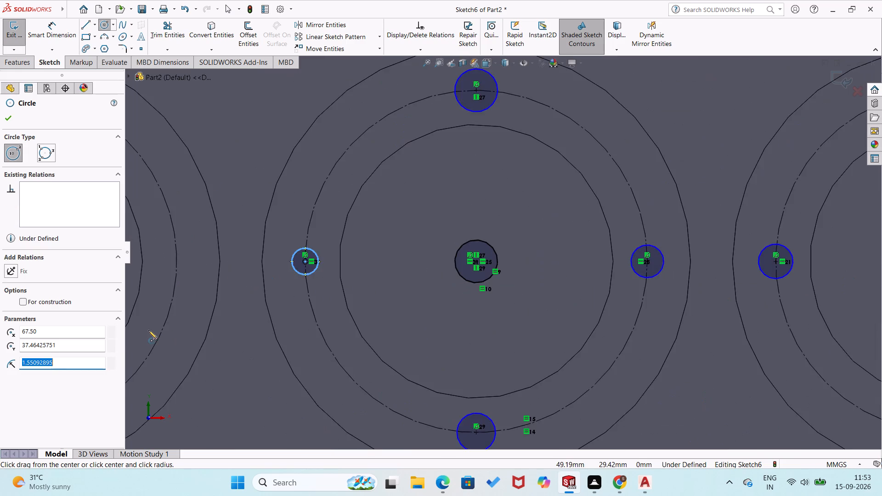
scroll(148, 330, up, 2)
scroll(148, 330, down, 2)
scroll(148, 330, up, 2)
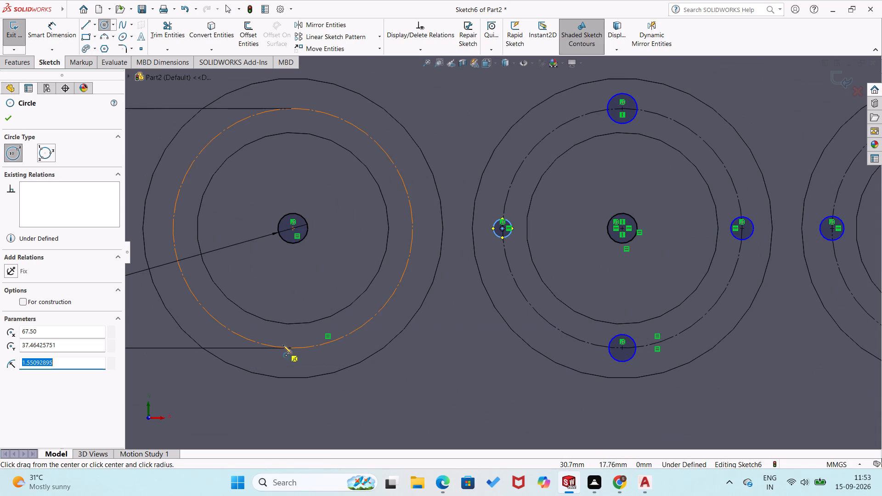
click(293, 347)
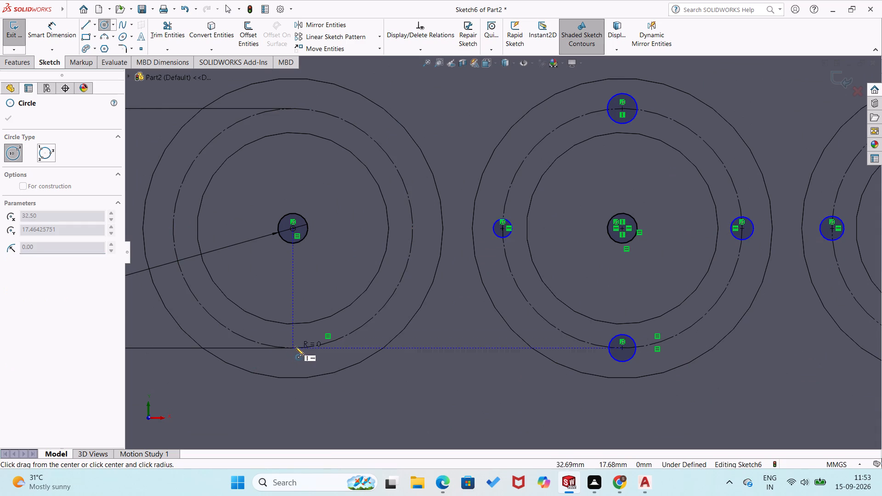
click(299, 359)
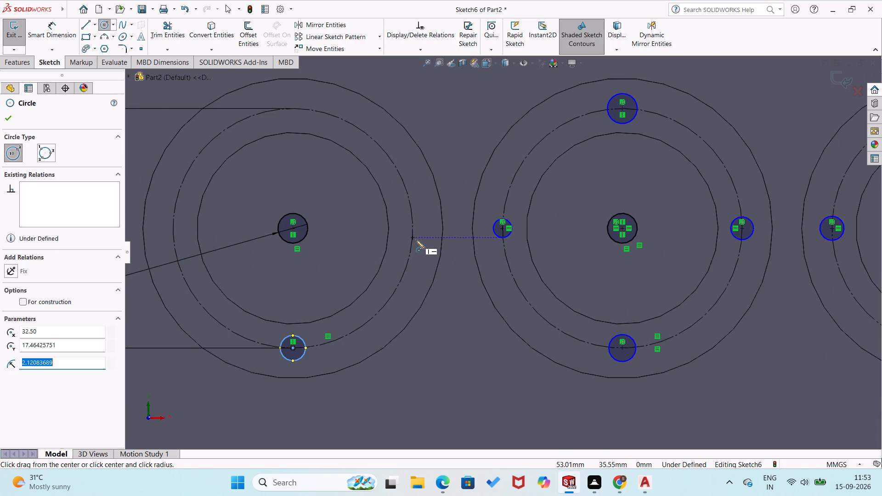
click(412, 229)
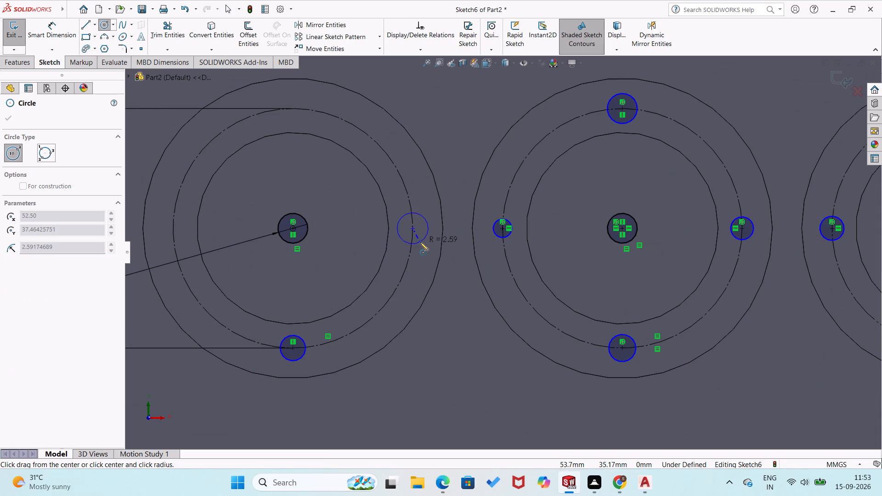
click(420, 242)
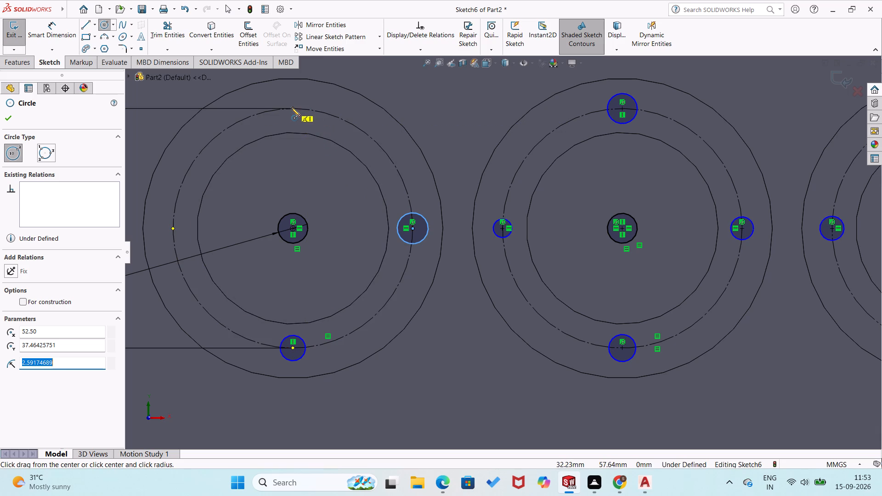
click(291, 107)
click(299, 121)
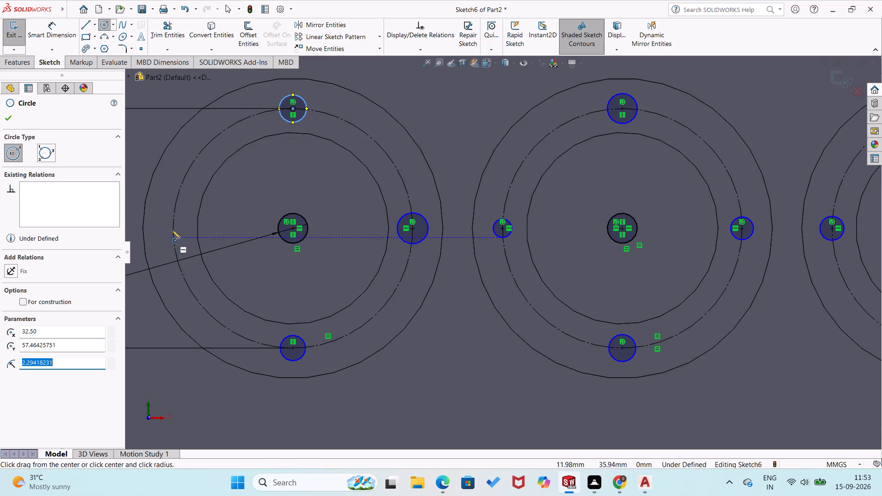
click(173, 227)
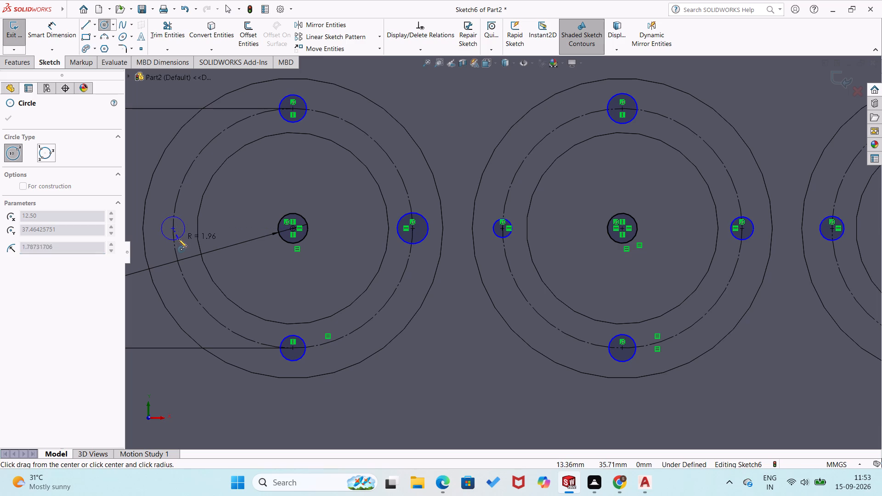
click(181, 242)
Sketch four circles of about 2.1 to 2.5 mm radius at the quadrant points of the upper-left pocket's 40 mm construction circle.
scroll(225, 231, up, 2)
scroll(226, 231, down, 3)
scroll(240, 228, up, 3)
scroll(272, 208, down, 2)
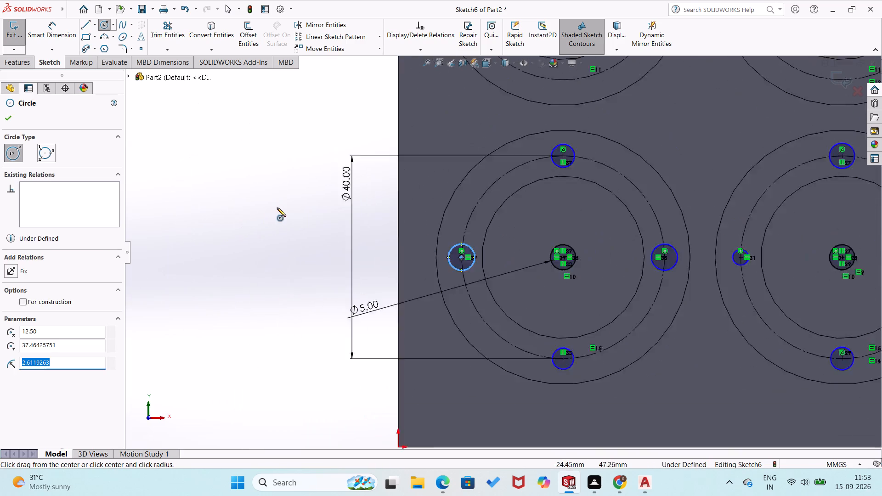
scroll(277, 208, down, 1)
scroll(295, 215, up, 3)
scroll(295, 215, down, 3)
scroll(295, 215, up, 4)
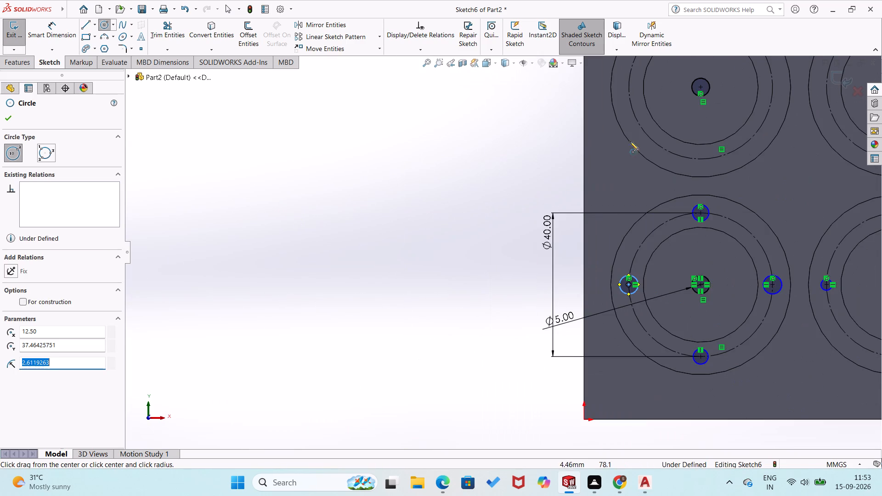
scroll(634, 141, down, 2)
scroll(633, 146, up, 3)
scroll(616, 158, down, 3)
scroll(584, 196, up, 3)
scroll(584, 196, down, 3)
scroll(571, 219, up, 1)
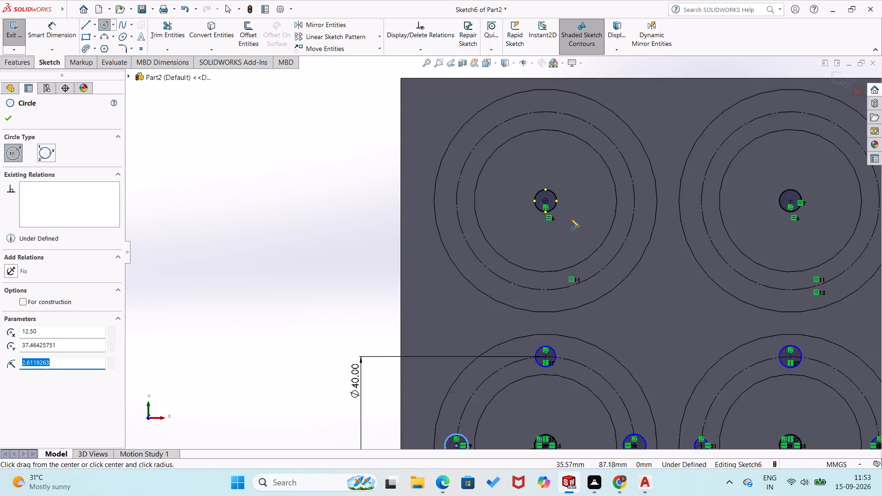
scroll(571, 219, up, 2)
scroll(571, 219, down, 3)
scroll(571, 219, up, 2)
scroll(571, 219, down, 2)
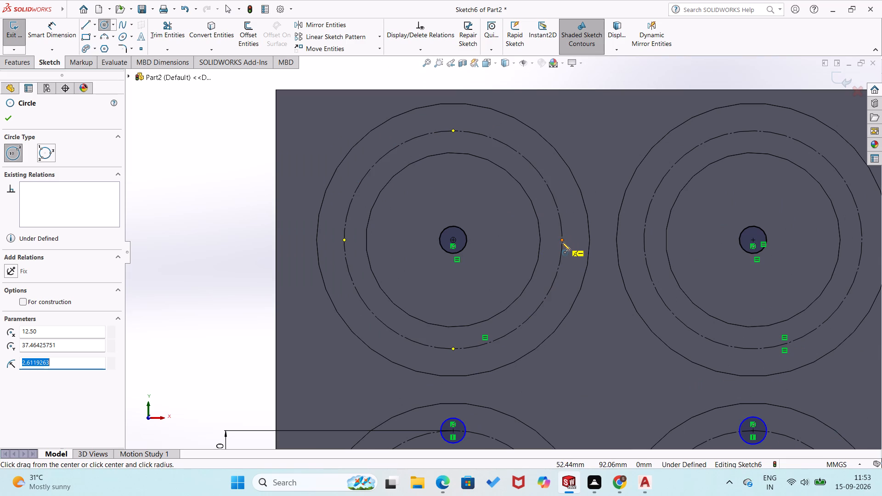
click(562, 240)
click(569, 252)
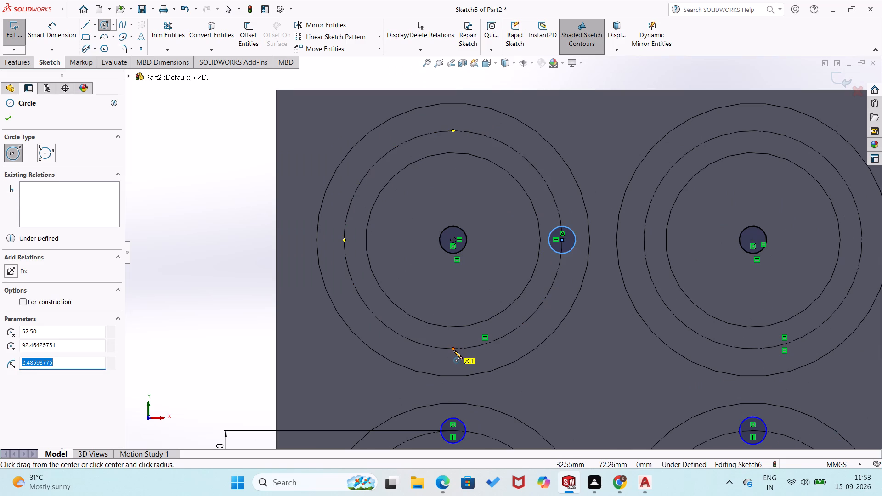
drag(453, 348, 454, 353)
click(460, 361)
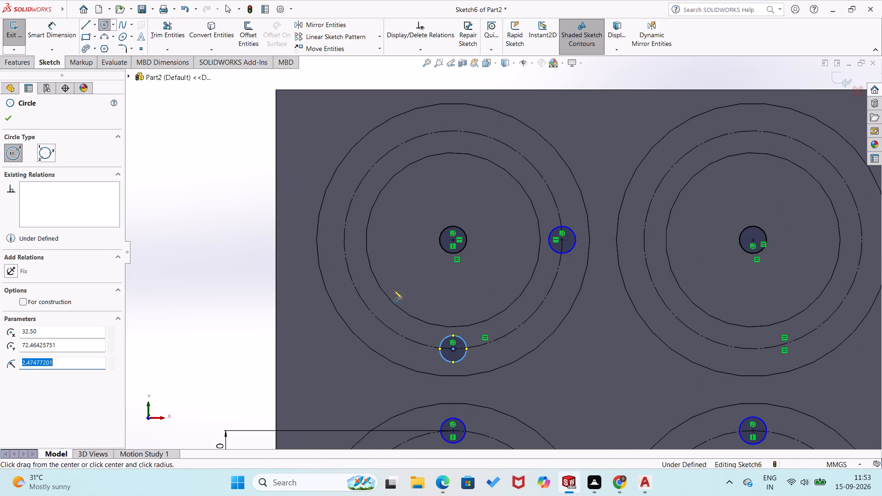
click(345, 241)
click(350, 250)
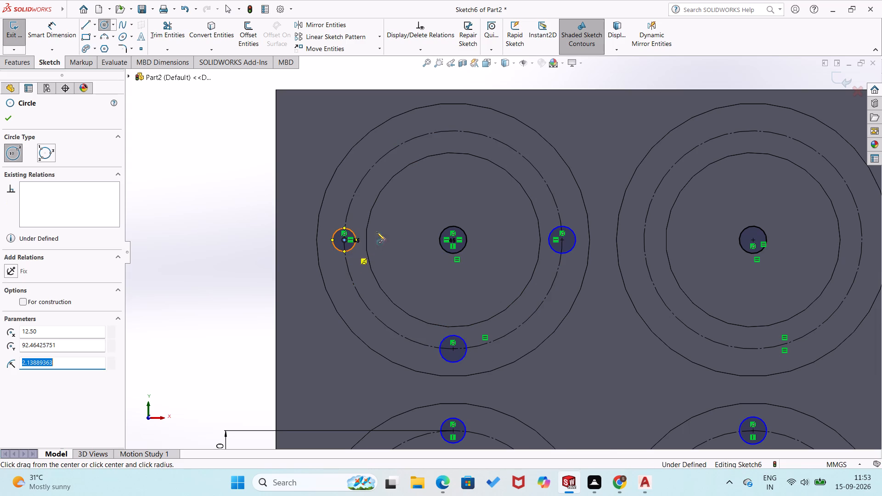
drag(454, 130, 455, 145)
click(469, 143)
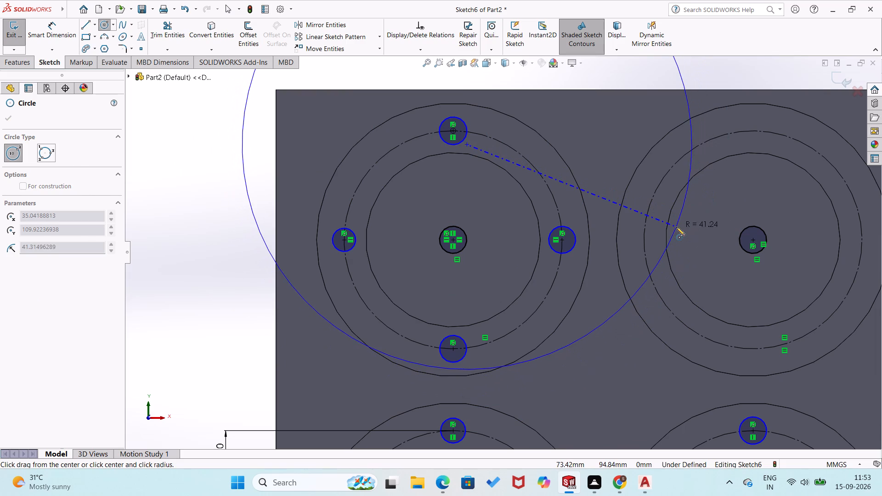
key(Escape)
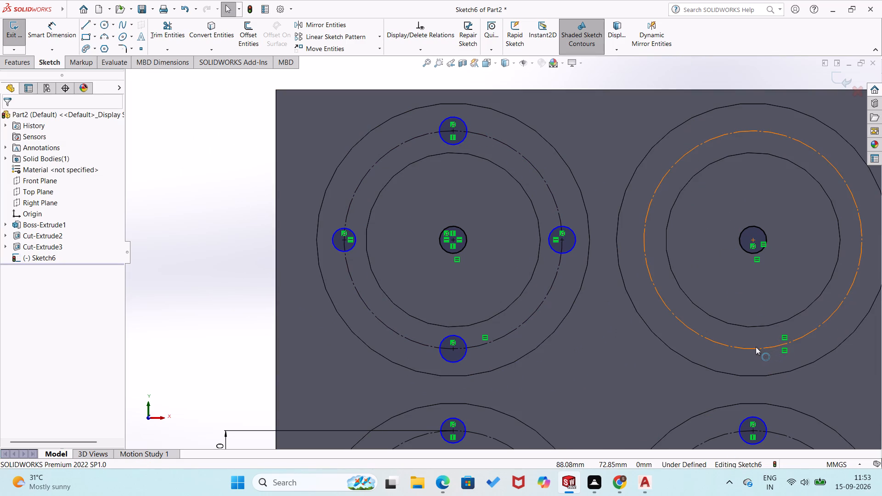
key(Escape)
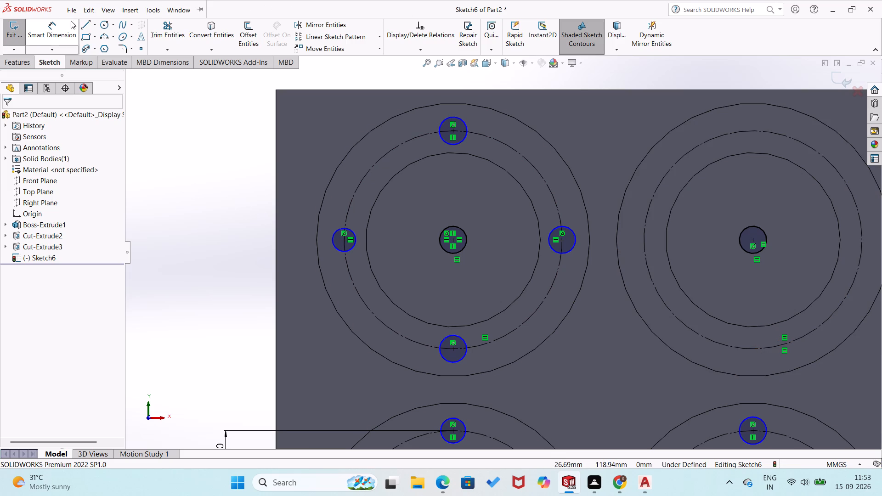
Sketch four circles of about 2 to 2.4 mm radius at the quadrant points of the upper-middle pocket's 40 mm construction circle.
click(100, 23)
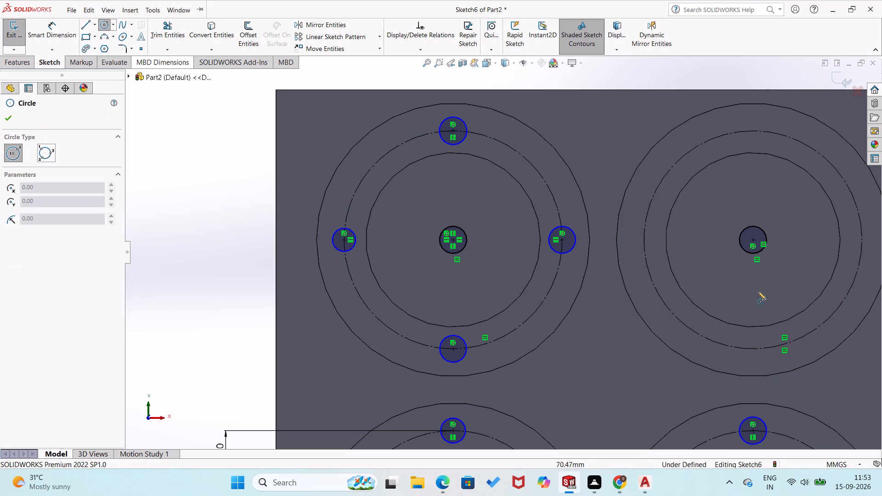
click(752, 349)
click(755, 360)
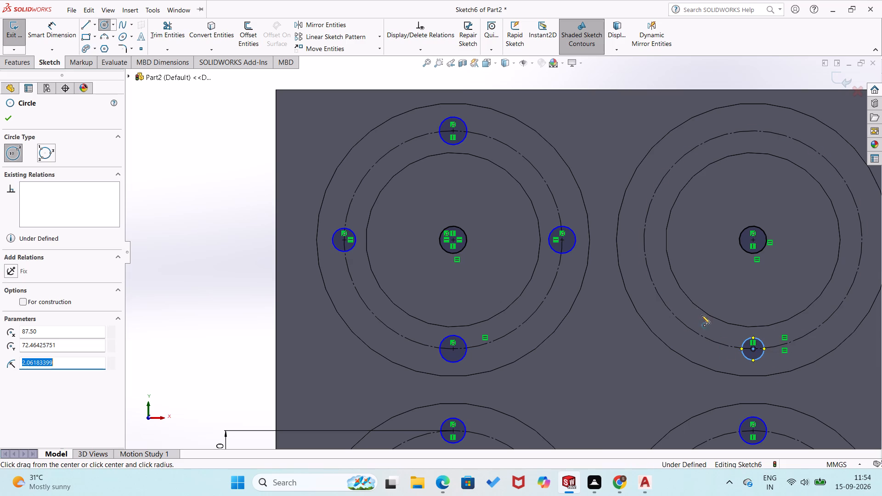
click(643, 240)
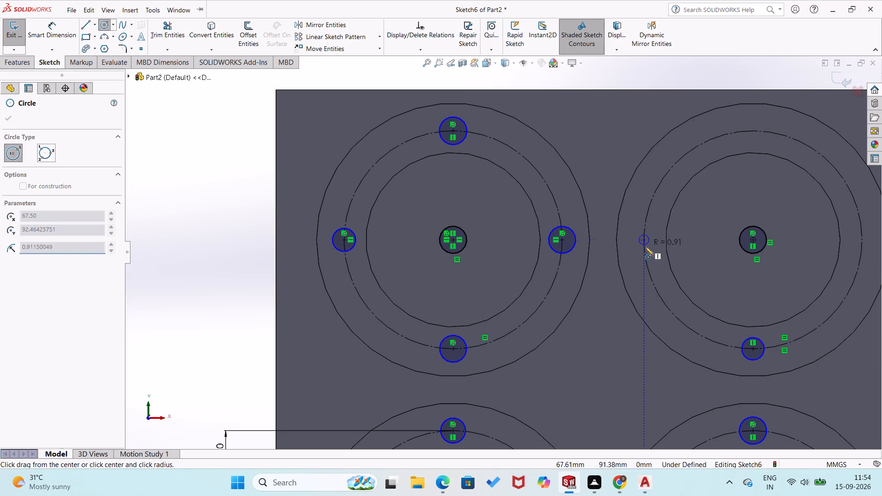
click(646, 251)
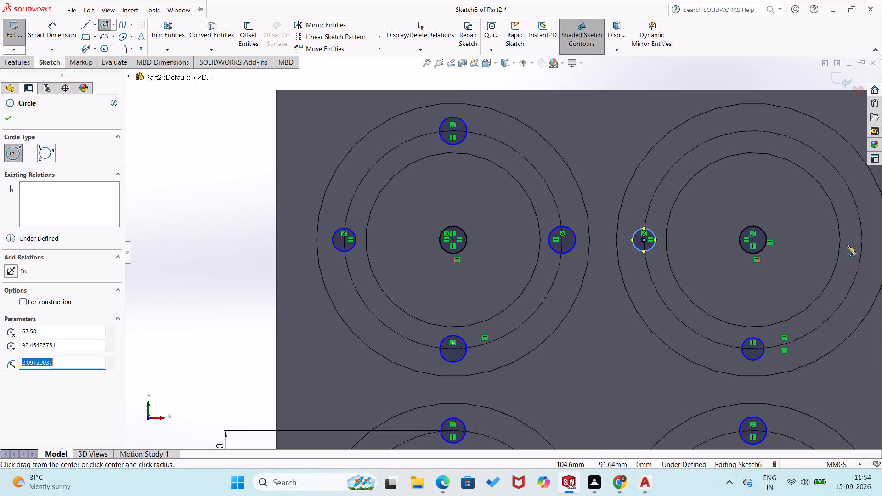
click(861, 239)
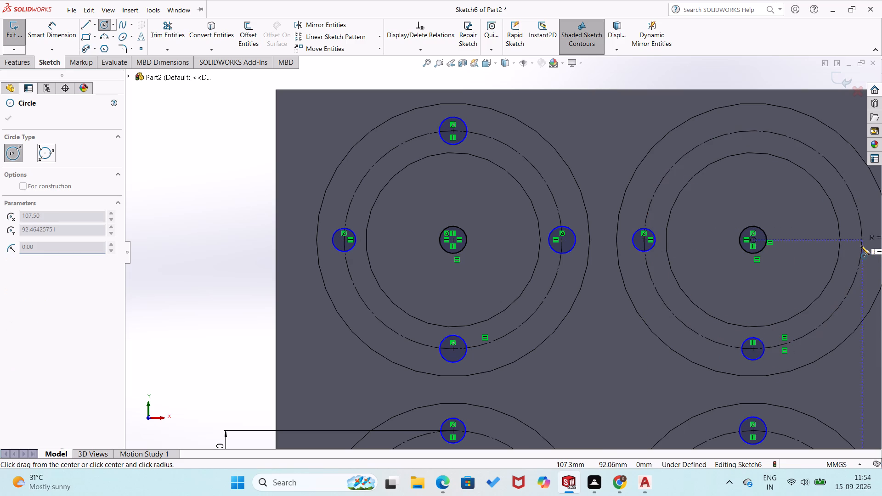
click(862, 253)
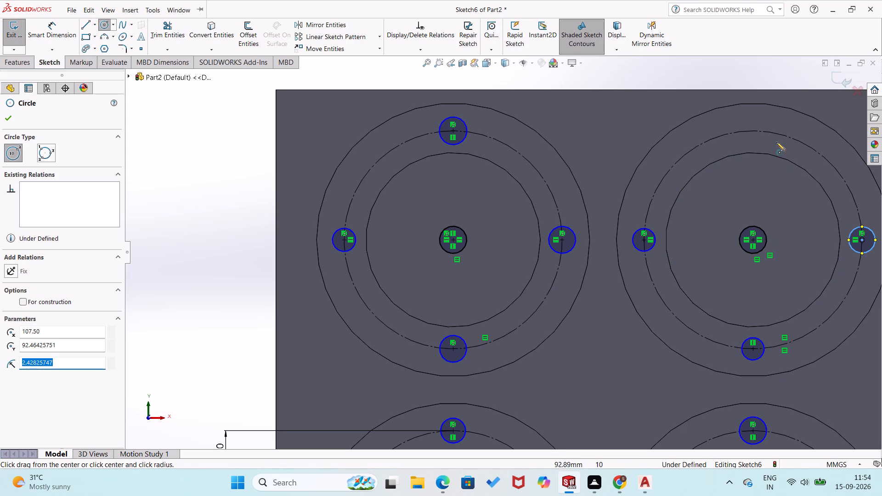
click(752, 130)
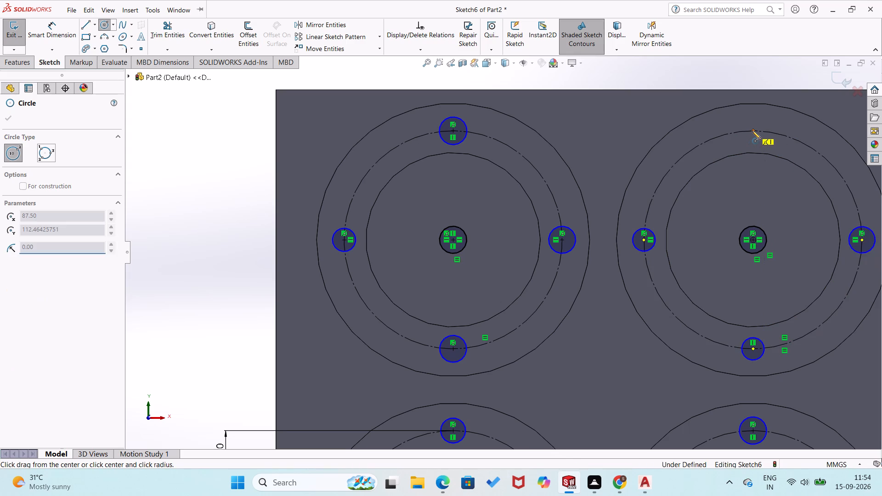
click(758, 141)
Sketch four circles of about 2 to 2.7 mm radius at the quadrant points of the upper-right pocket's 40 mm construction circle.
scroll(776, 200, up, 1)
scroll(776, 200, down, 1)
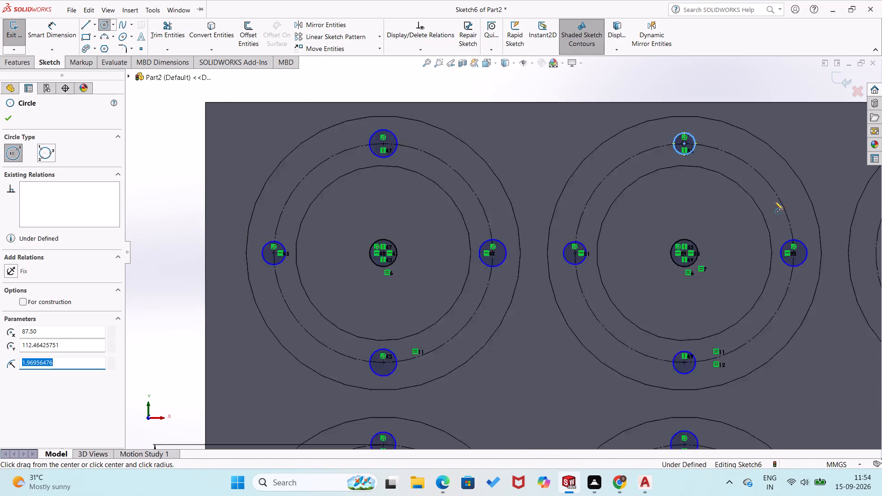
scroll(775, 201, down, 1)
scroll(772, 201, up, 2)
scroll(763, 206, down, 2)
scroll(754, 207, up, 2)
scroll(752, 207, down, 1)
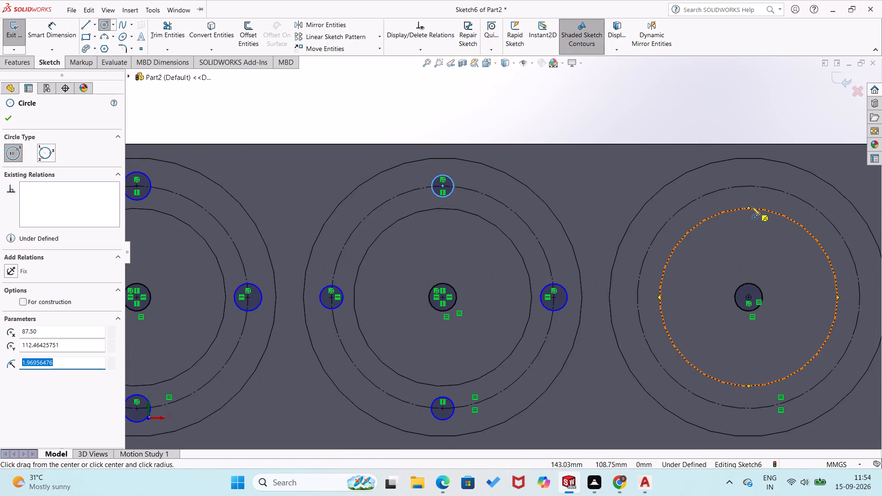
click(636, 297)
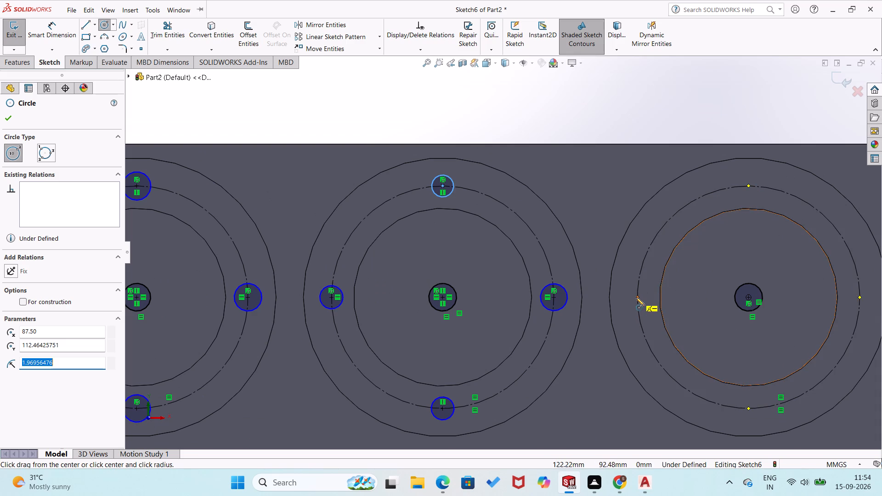
click(645, 306)
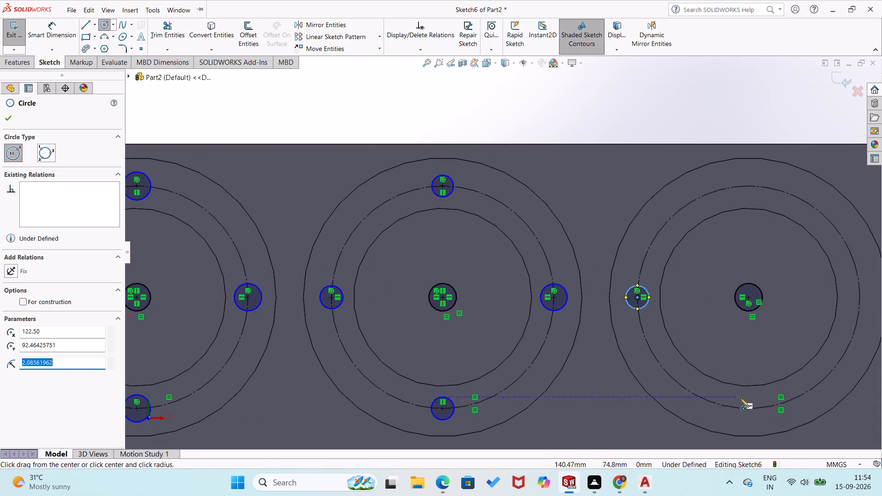
click(748, 411)
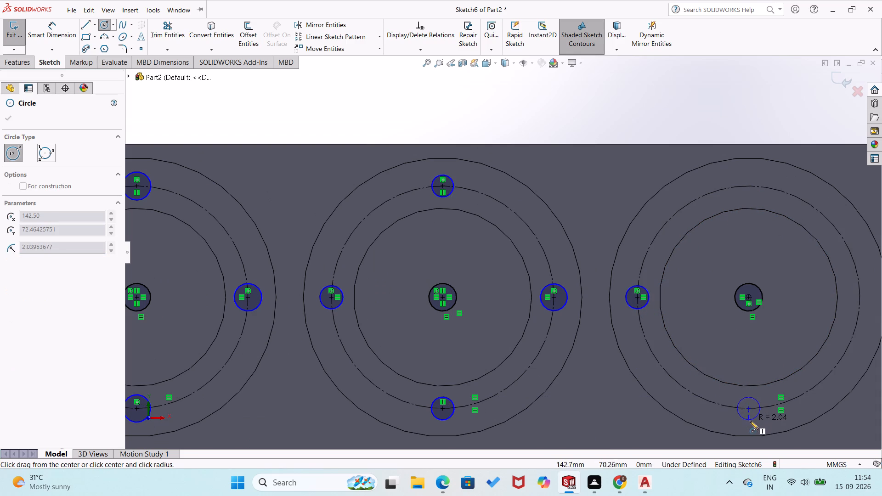
click(750, 421)
click(860, 298)
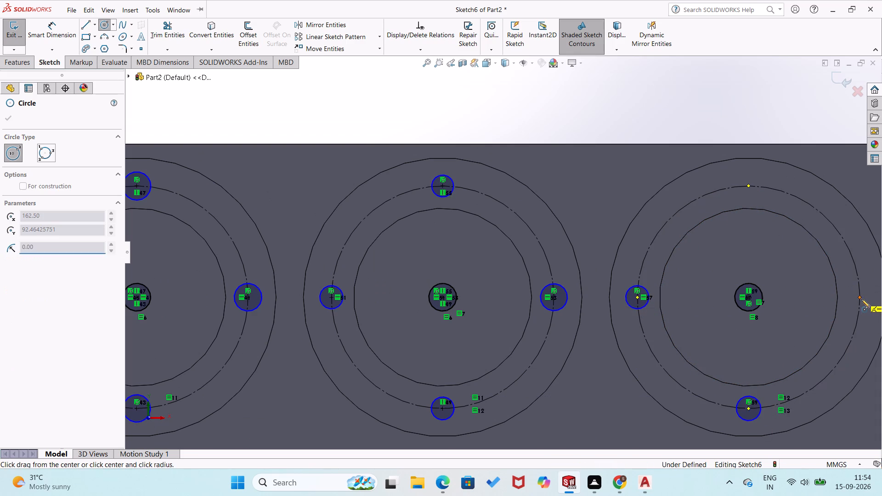
click(869, 309)
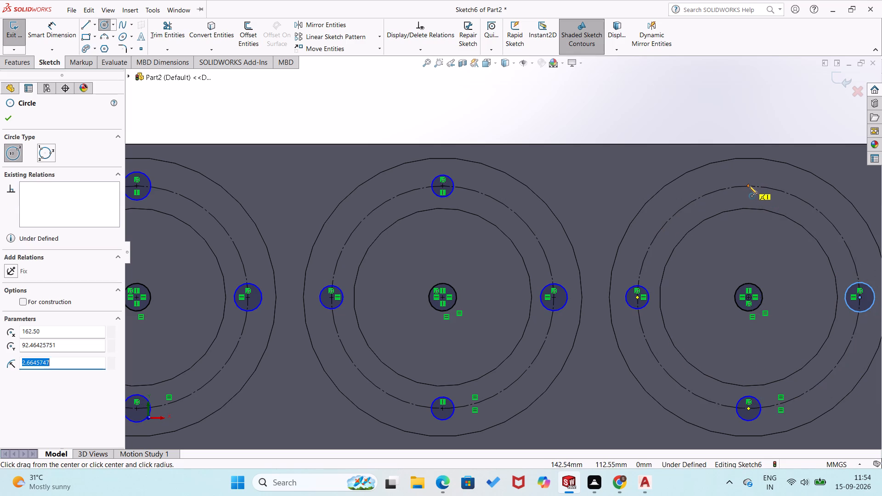
click(749, 186)
click(756, 197)
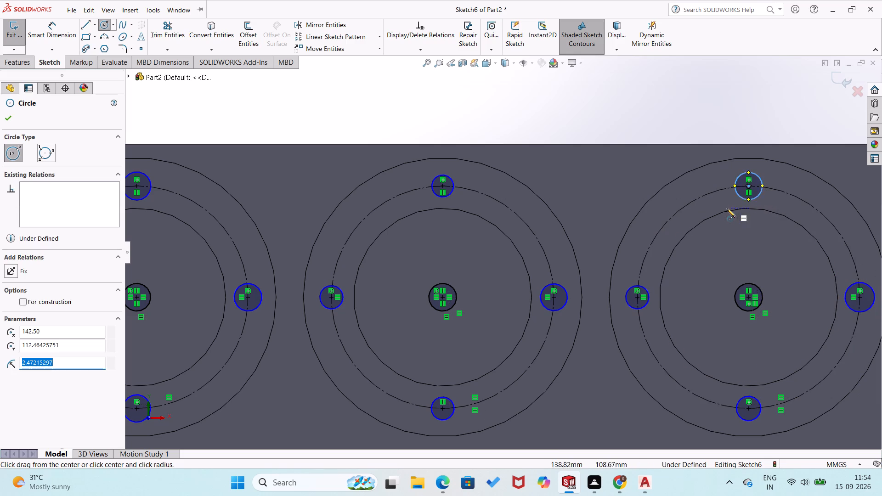
scroll(713, 225, down, 1)
scroll(713, 225, up, 2)
scroll(713, 225, down, 1)
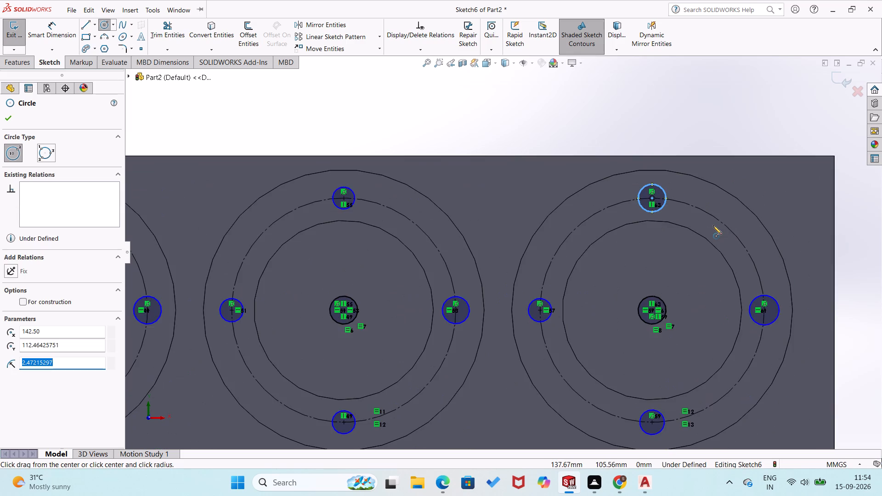
scroll(713, 225, down, 1)
scroll(713, 225, up, 3)
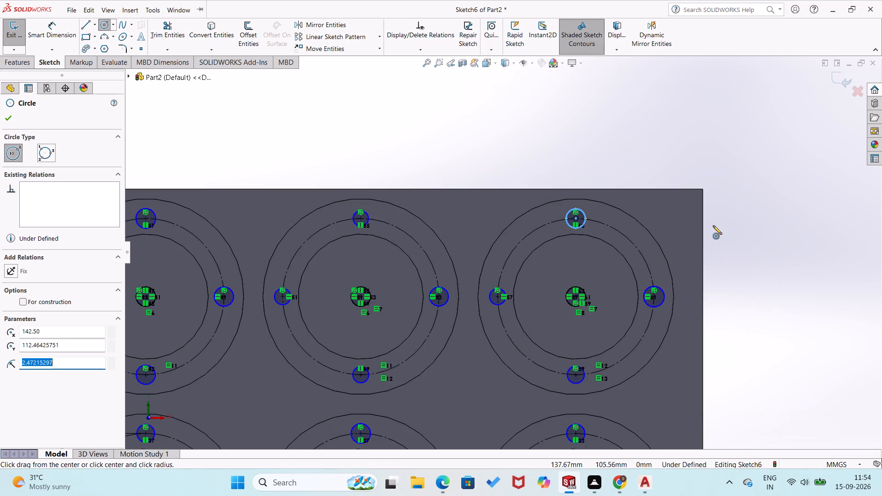
key(Escape)
key(Escape)
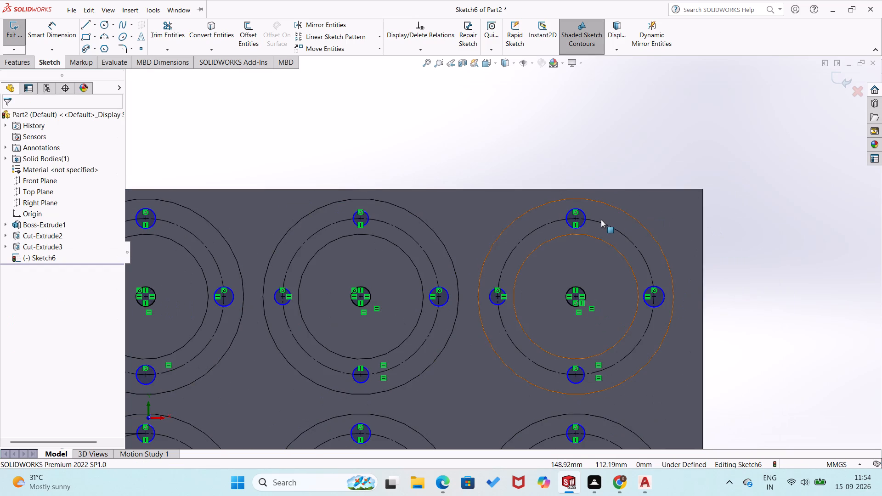
Dimension the top small circle of the upper-right pocket to a 4 mm diameter.
right_drag(652, 158, 690, 90)
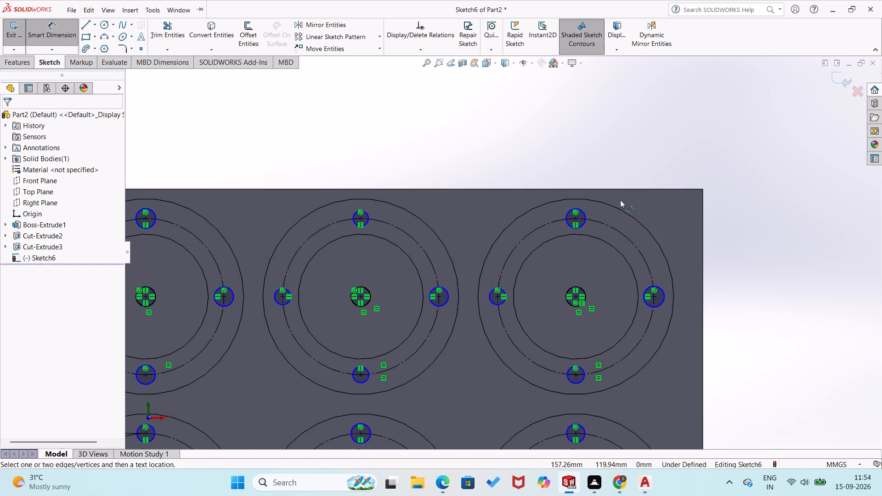
click(582, 214)
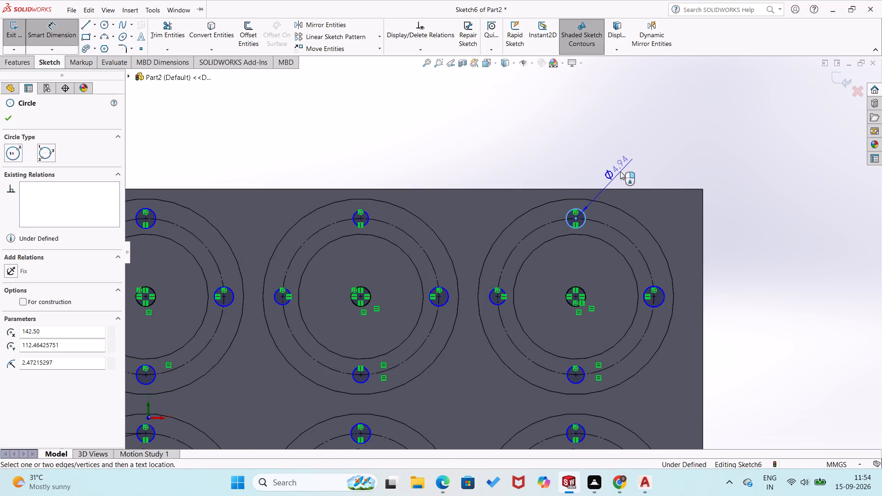
click(628, 165)
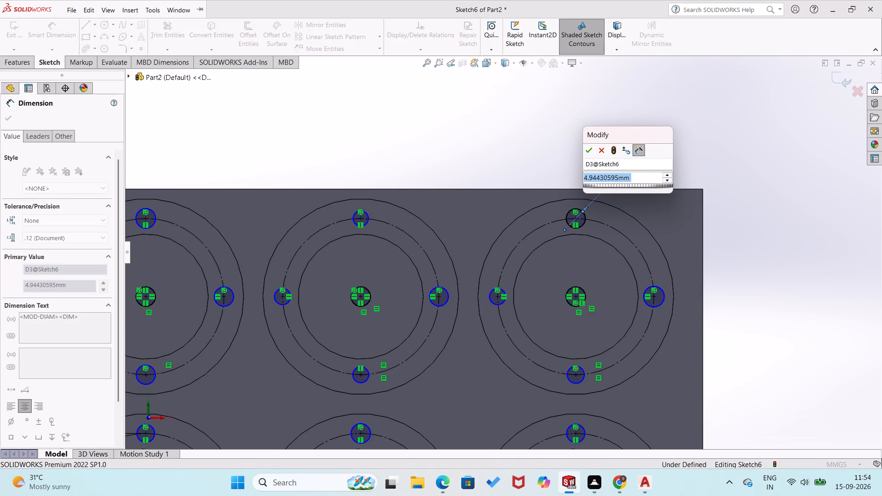
key(4)
key(Return)
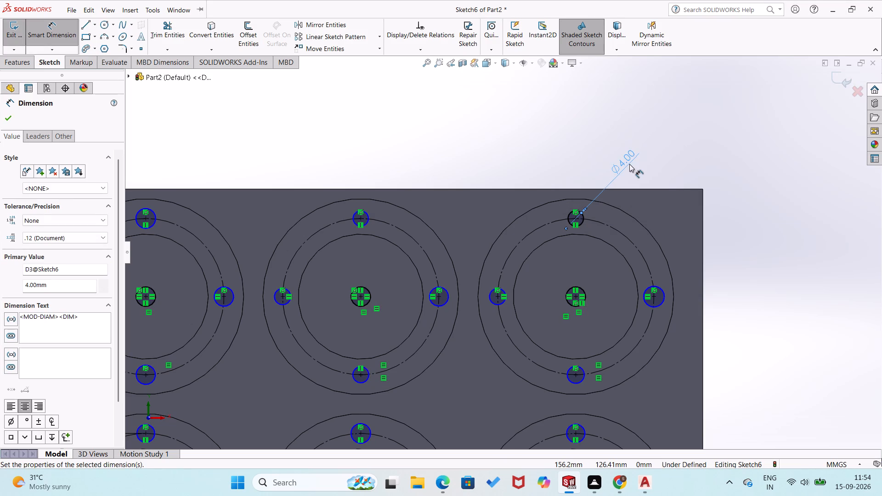
click(581, 221)
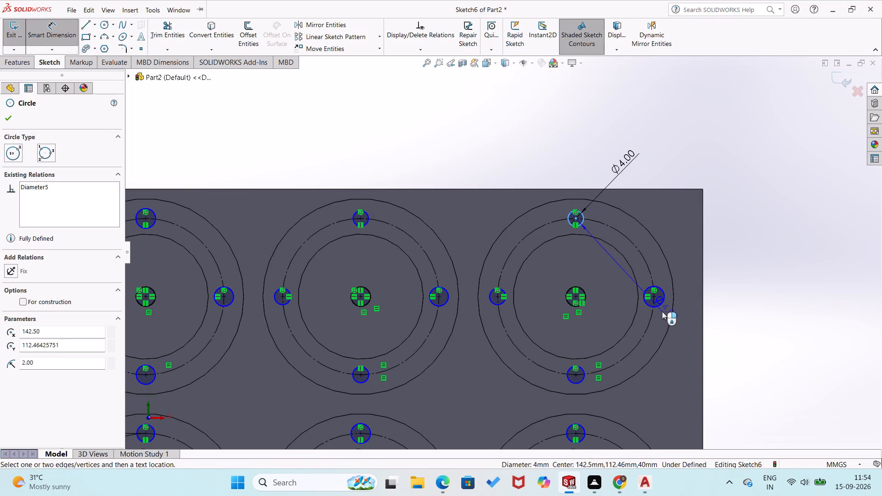
key(Escape)
key(Escape)
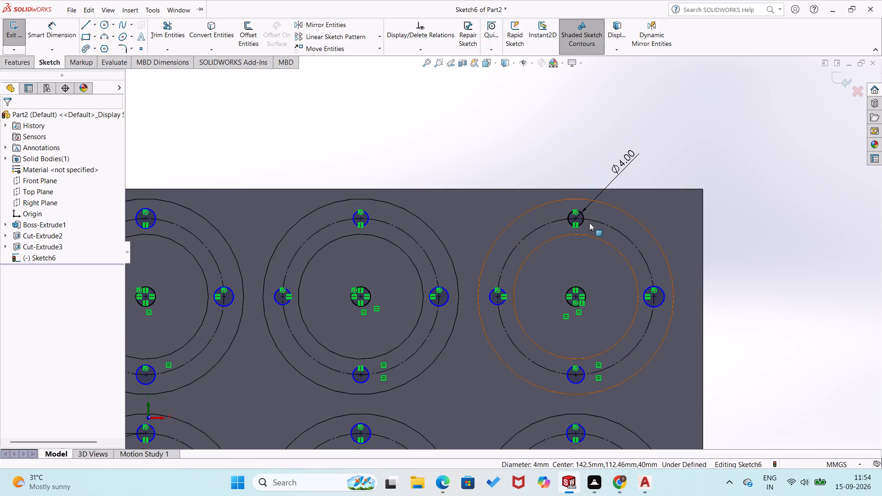
Apply an Equal relation between the dimensioned 4 mm circle and the six pockets' other small quadrant circles, except the lower-middle pocket's left one.
click(583, 222)
ctrl+click(660, 300)
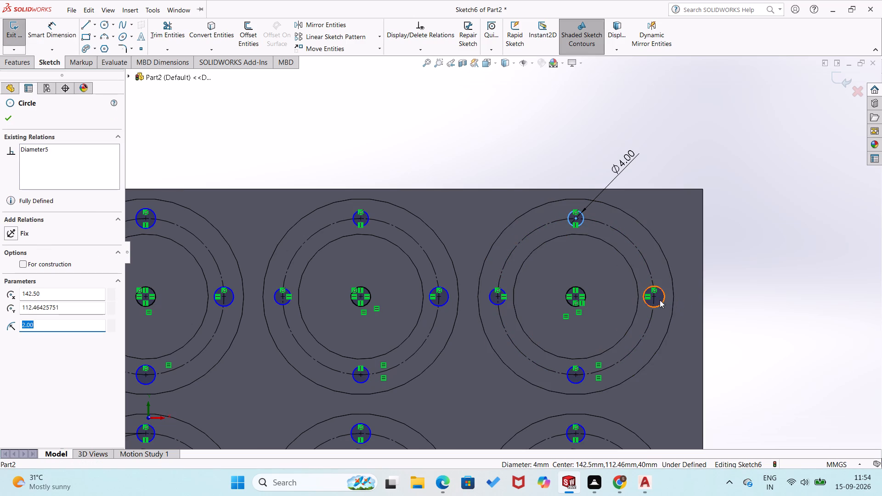
ctrl+click(577, 378)
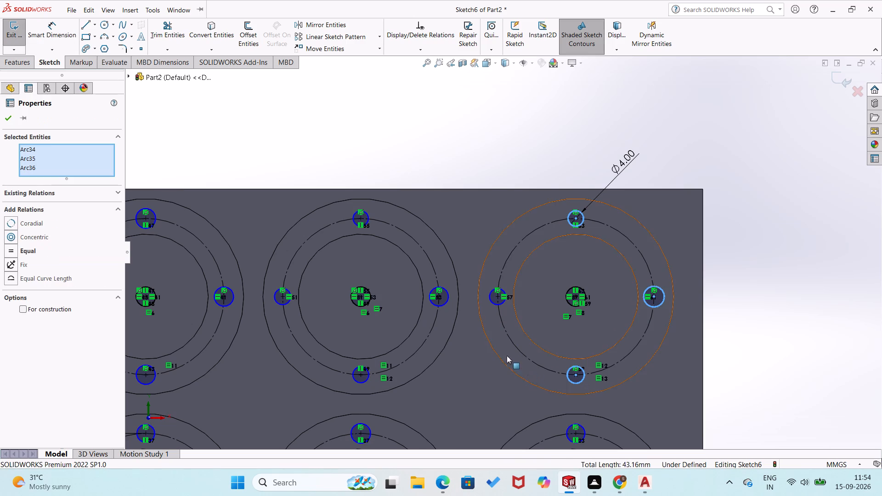
ctrl+click(492, 303)
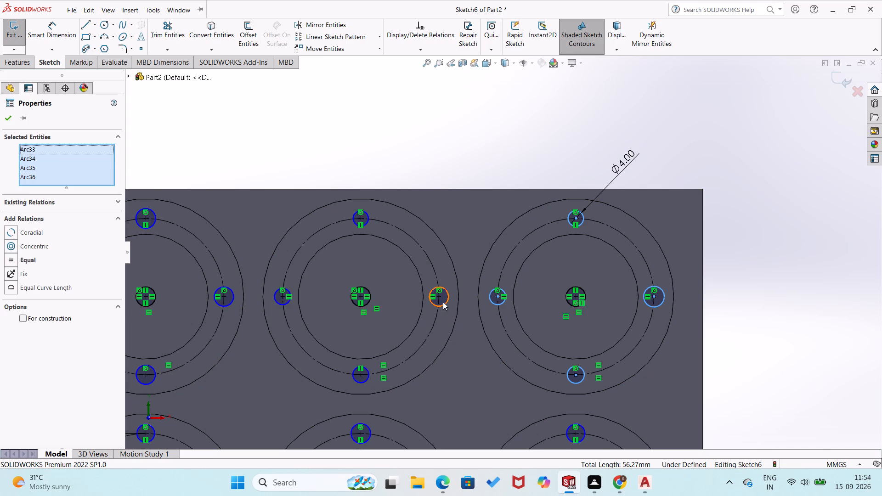
ctrl+click(443, 302)
ctrl+click(367, 221)
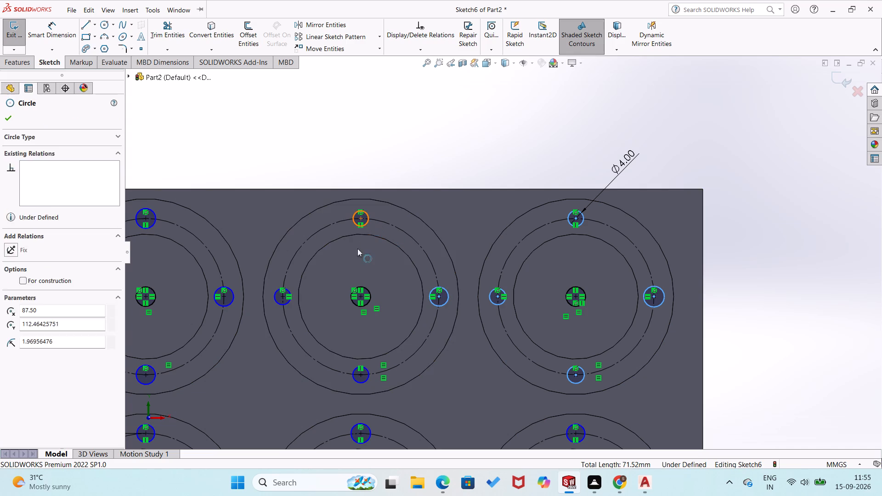
ctrl+click(284, 301)
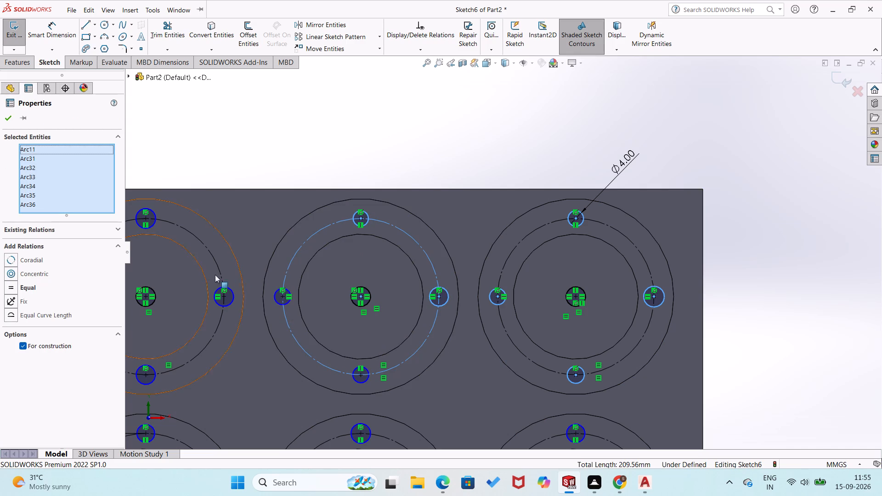
ctrl+scroll(99, 202, down, 2)
ctrl+scroll(99, 202, up, 2)
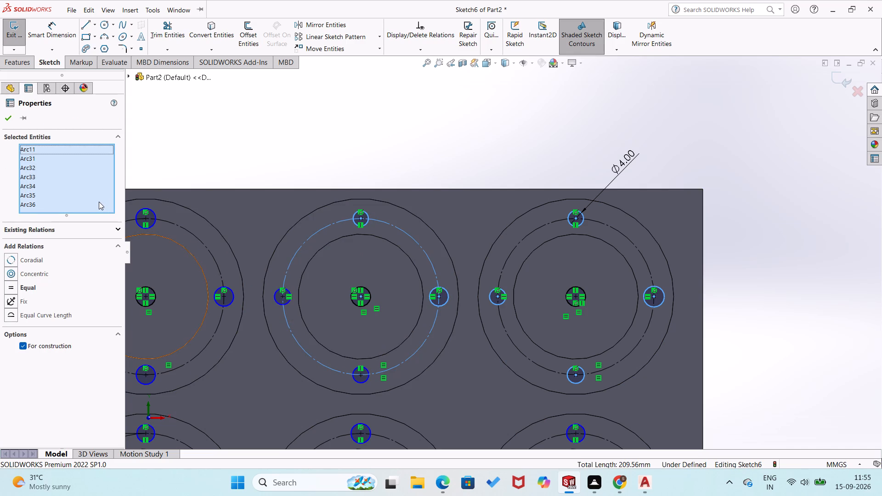
ctrl+scroll(99, 202, up, 1)
ctrl+click(86, 151)
ctrl+right_click(86, 151)
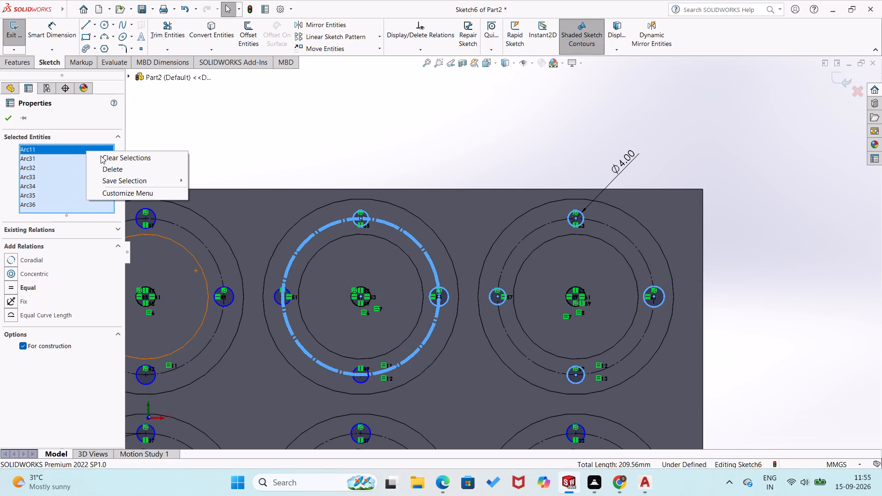
ctrl+click(128, 171)
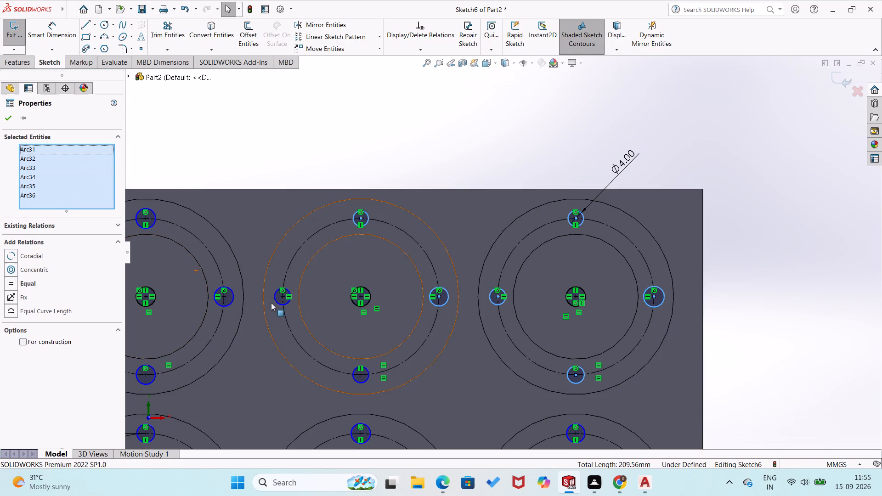
ctrl+click(277, 299)
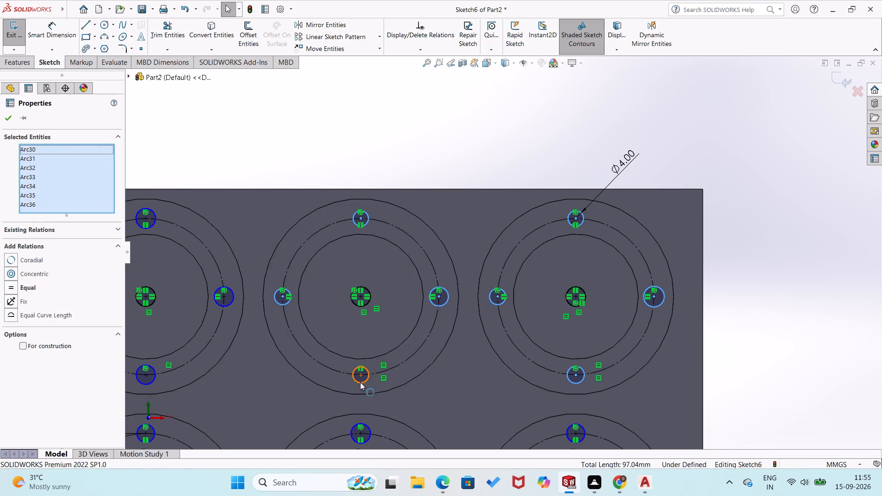
ctrl+click(360, 382)
ctrl+click(235, 300)
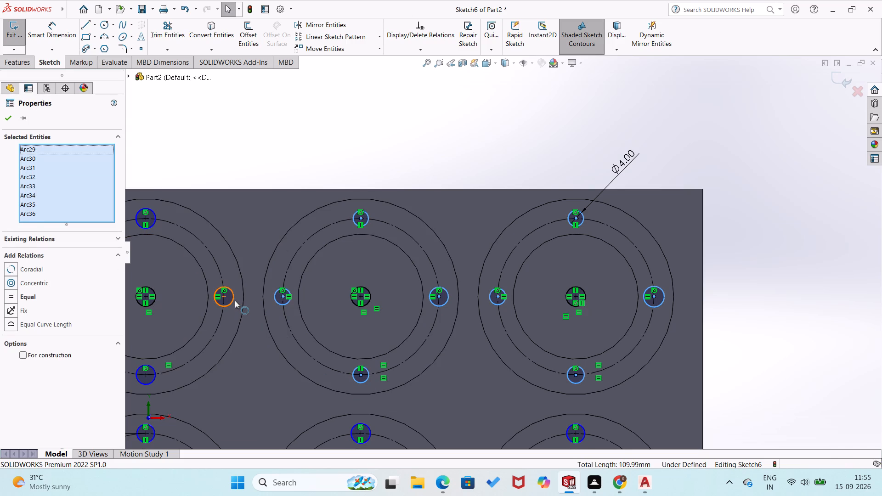
ctrl+click(149, 384)
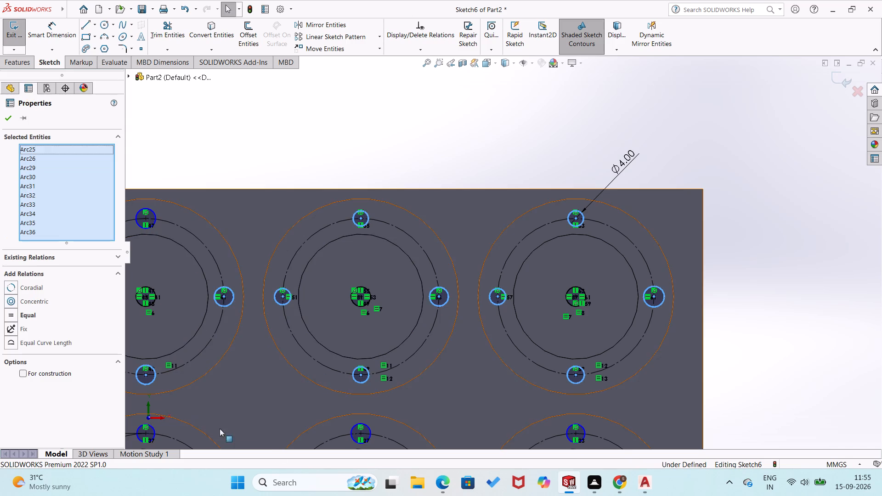
ctrl+click(365, 424)
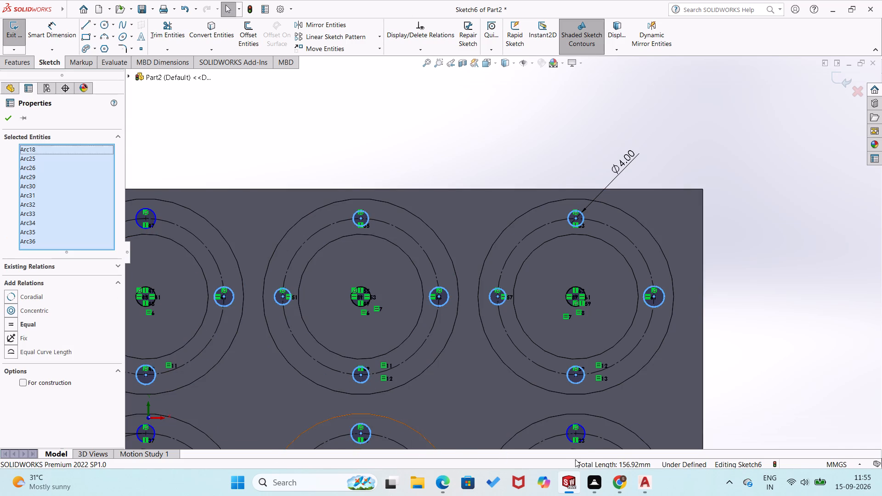
ctrl+click(584, 433)
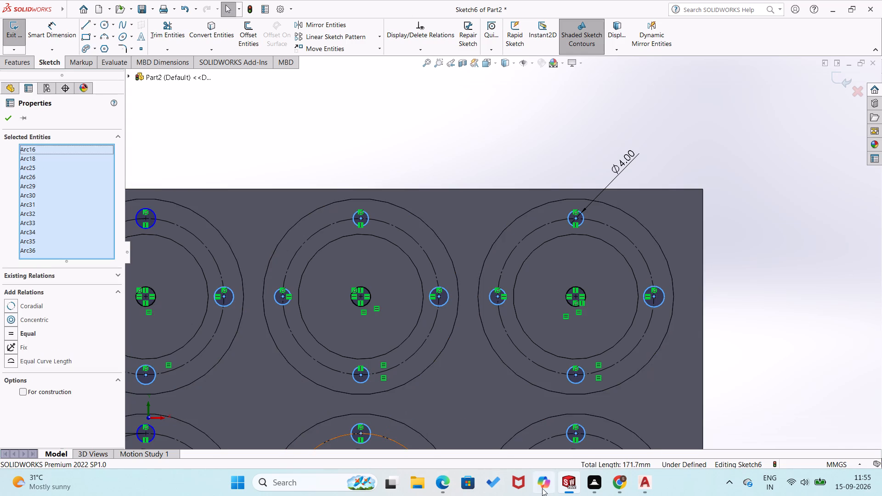
ctrl+click(154, 429)
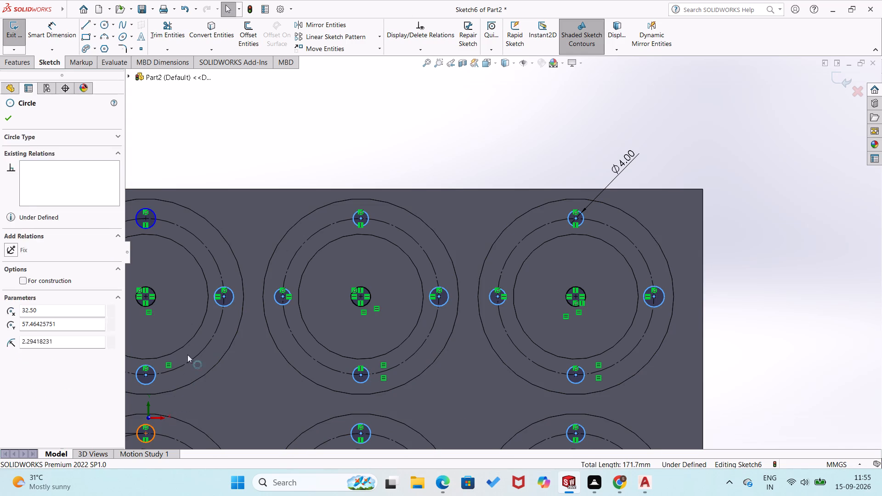
ctrl+click(155, 219)
ctrl+scroll(196, 268, up, 1)
ctrl+scroll(196, 268, down, 1)
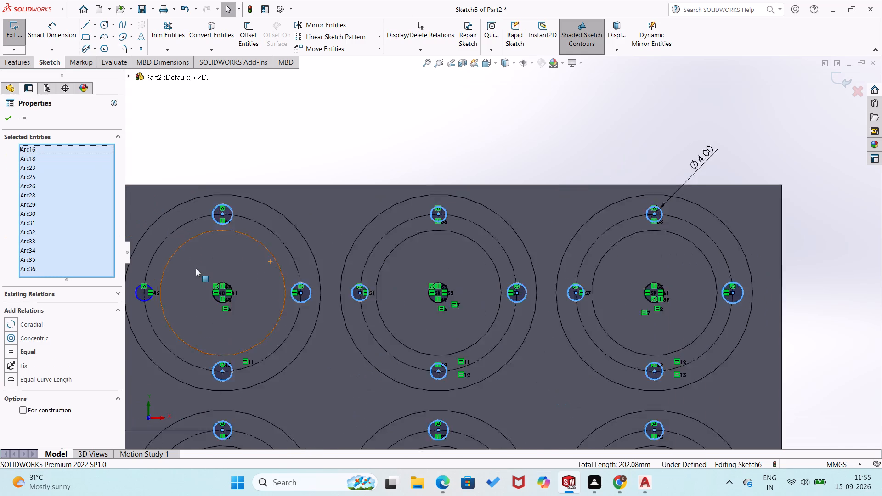
ctrl+scroll(196, 268, down, 1)
ctrl+scroll(196, 268, up, 3)
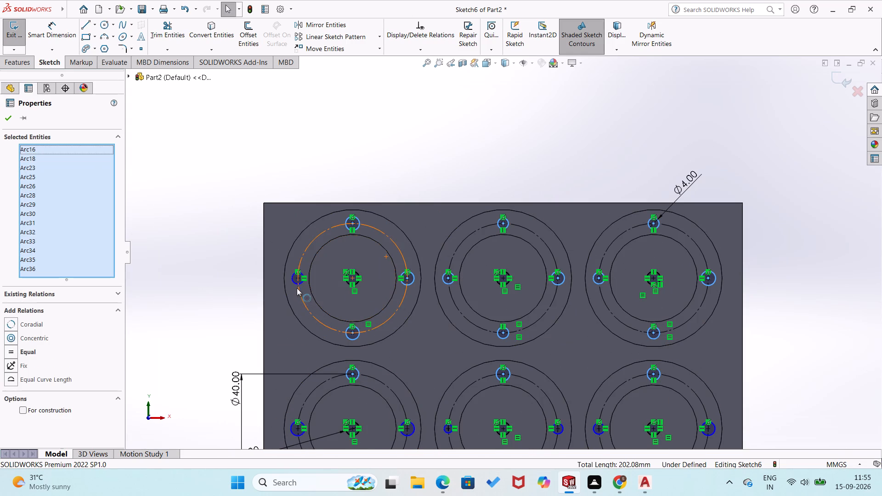
ctrl+click(297, 282)
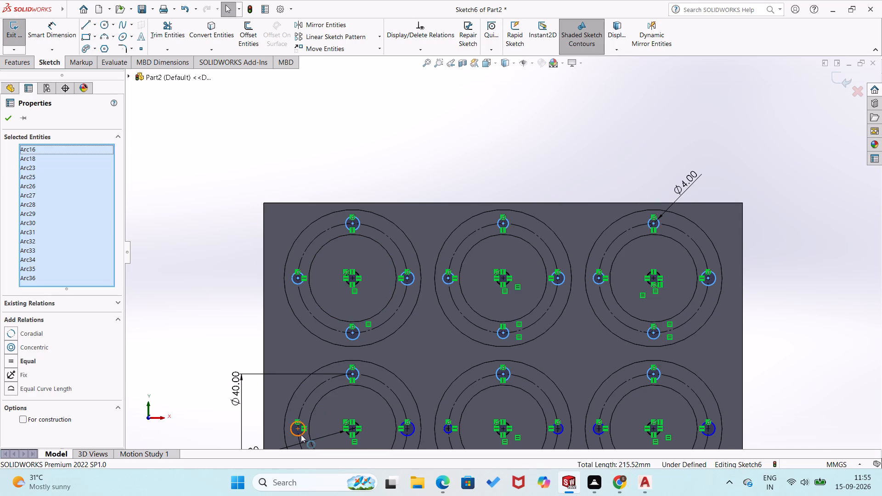
ctrl+click(301, 434)
ctrl+click(413, 432)
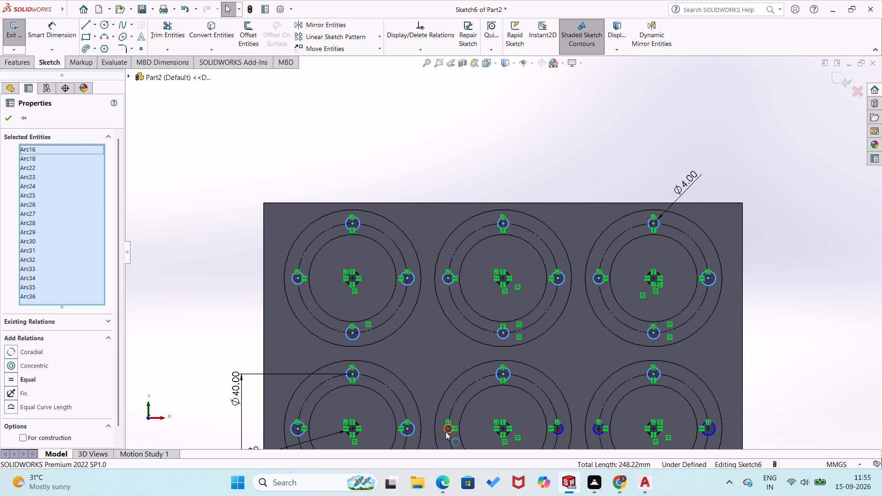
ctrl+scroll(446, 432, up, 1)
ctrl+scroll(446, 432, down, 1)
ctrl+scroll(445, 433, up, 3)
ctrl+scroll(445, 433, down, 3)
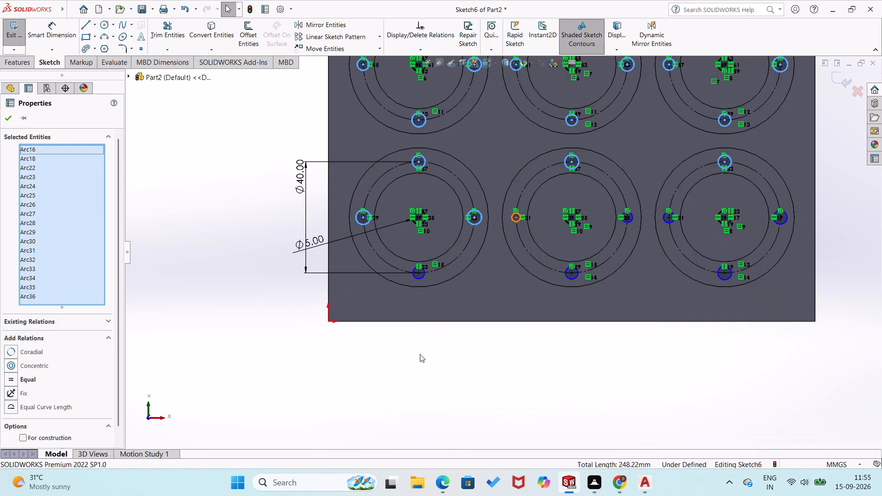
ctrl+click(415, 279)
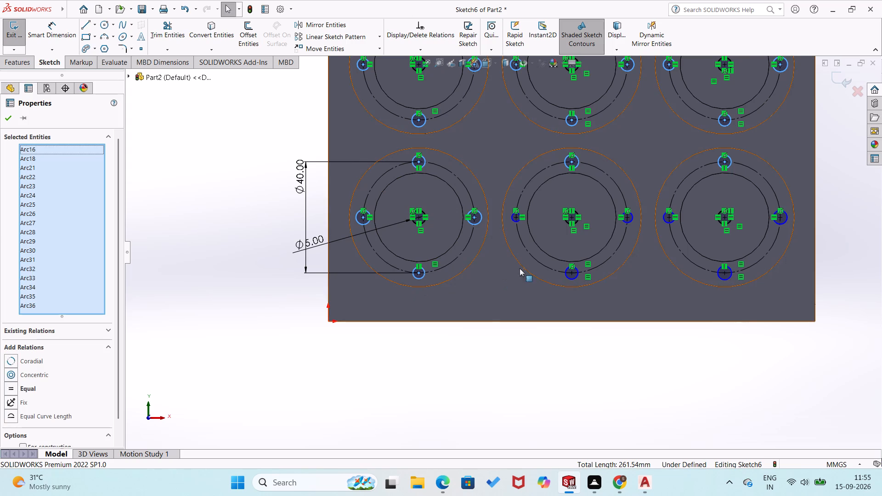
ctrl+click(567, 276)
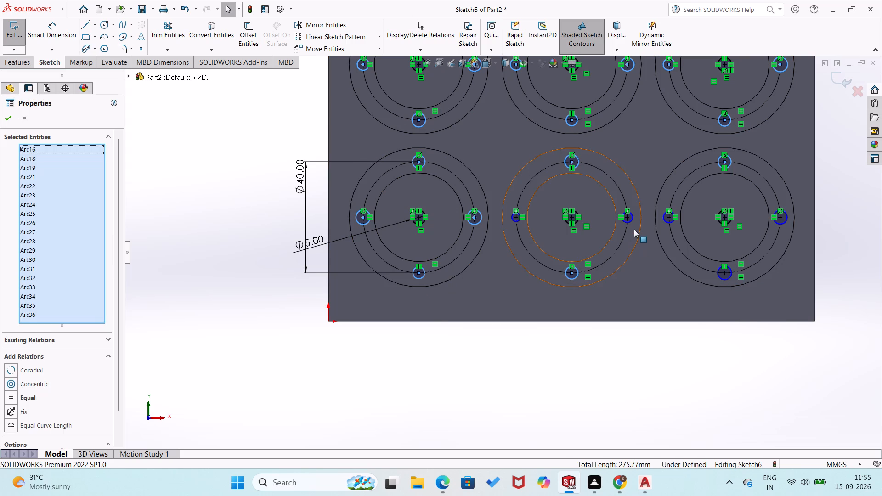
ctrl+click(631, 221)
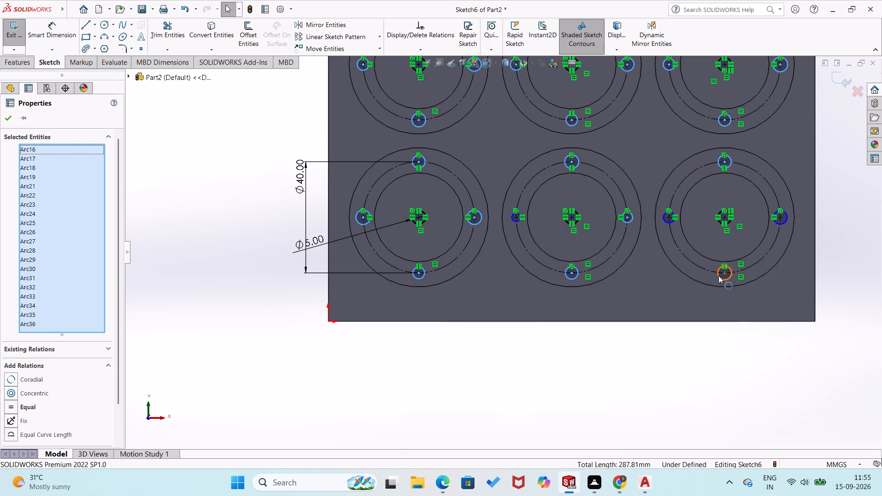
ctrl+click(723, 276)
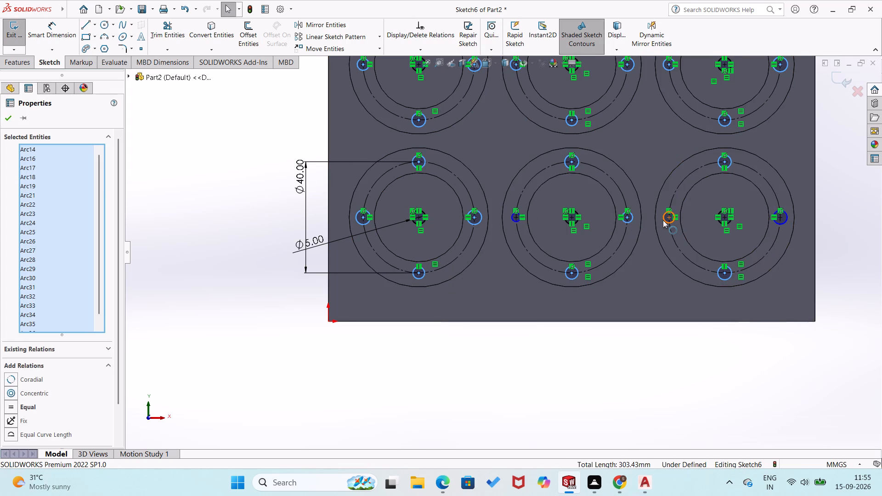
ctrl+click(663, 220)
ctrl+click(786, 222)
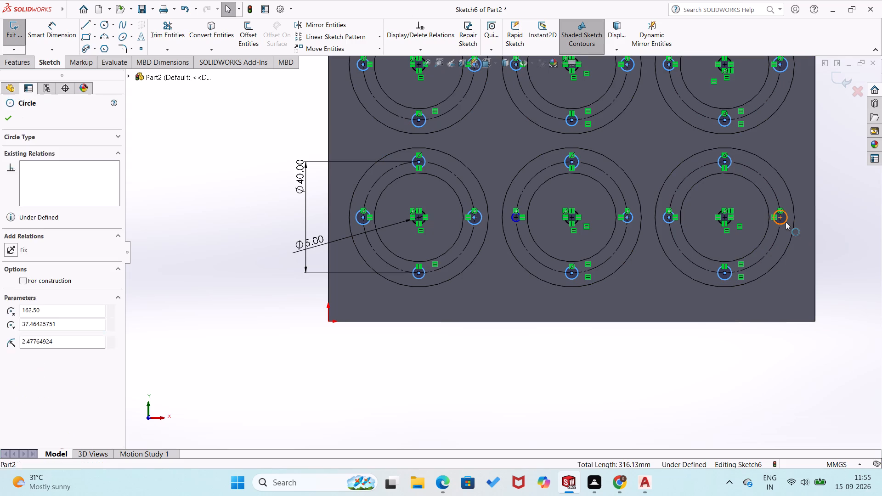
ctrl+scroll(748, 281, up, 1)
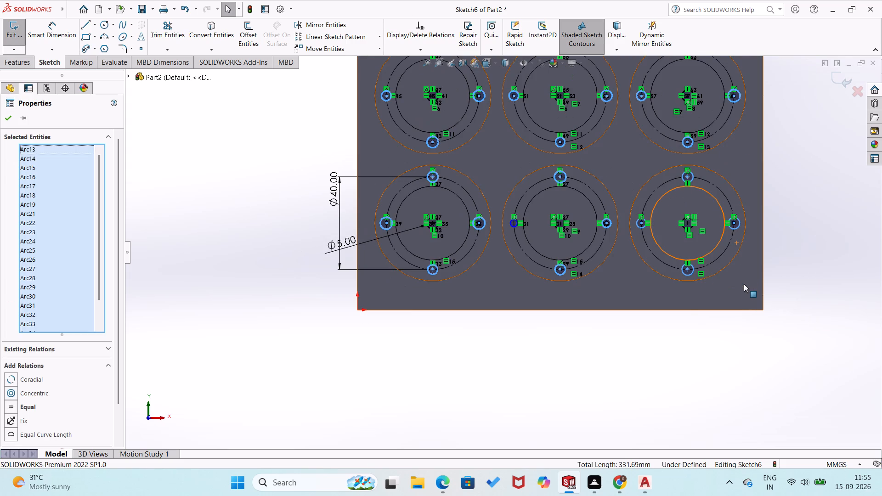
ctrl+click(9, 405)
click(10, 408)
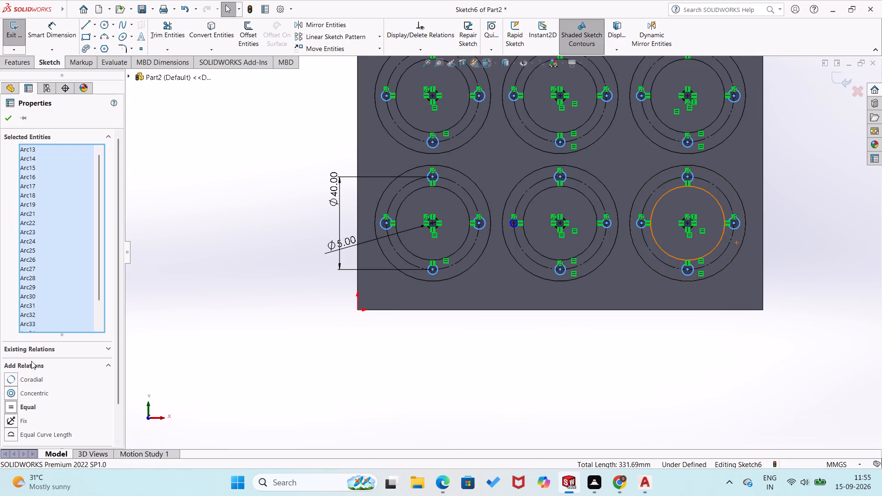
click(7, 117)
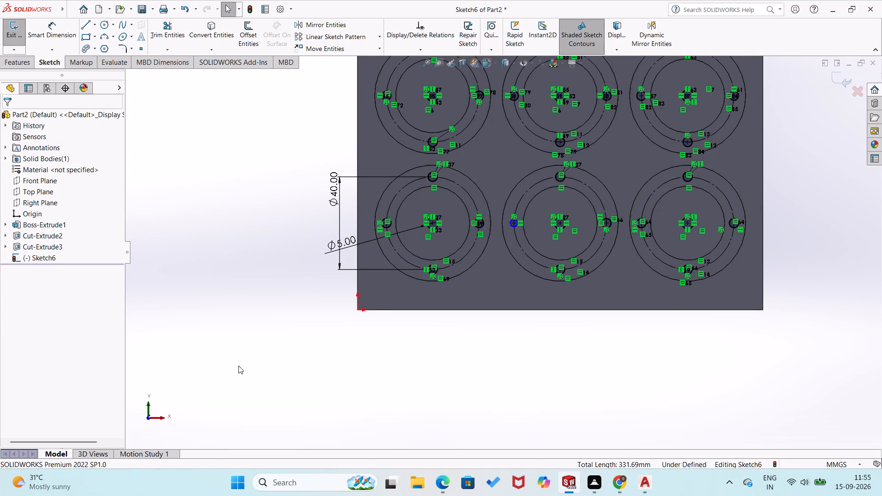
Apply an Equal relation between the lower-left pocket's right small circle and the lower-middle pocket's left small circle.
scroll(238, 366, up, 1)
scroll(238, 366, down, 1)
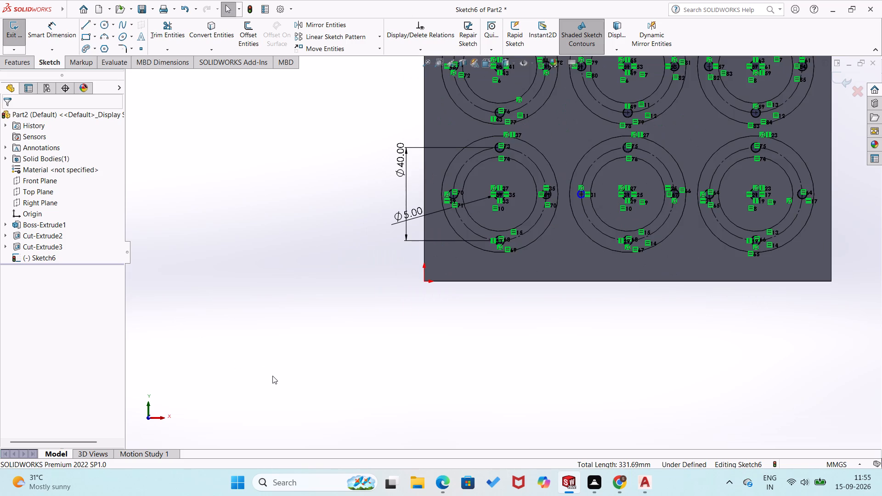
key(ctrl+8)
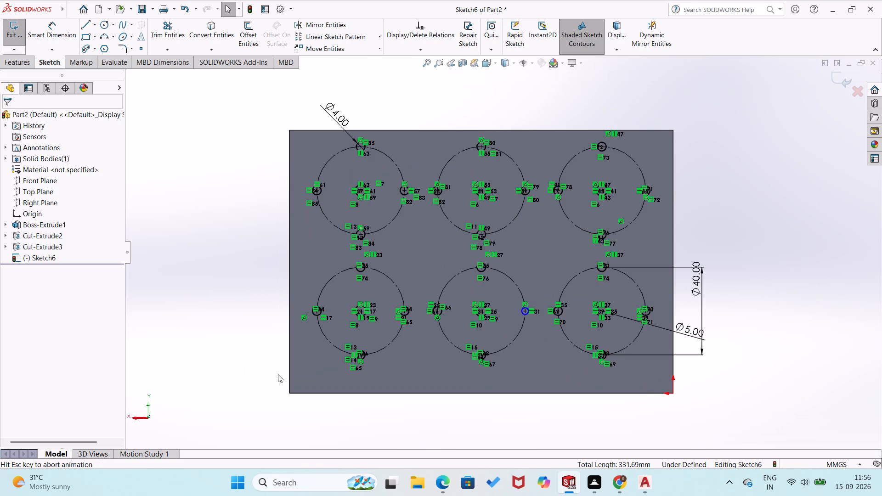
key(ctrl+8)
scroll(317, 349, down, 1)
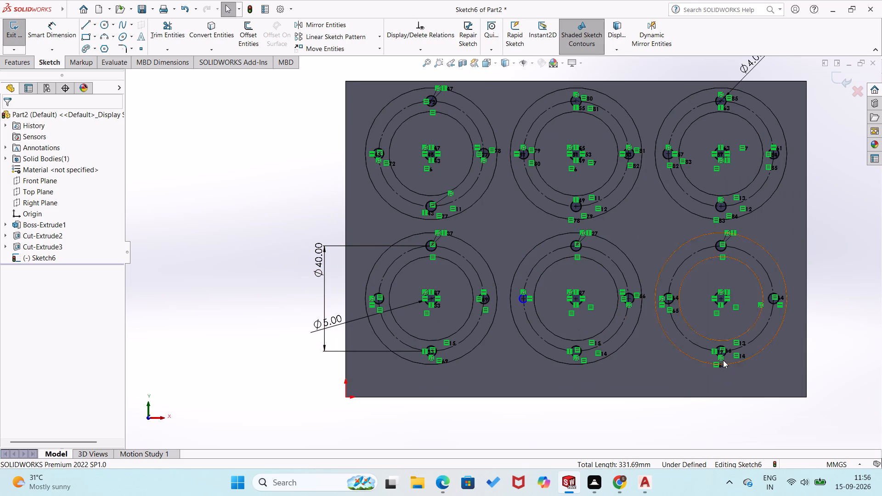
click(519, 300)
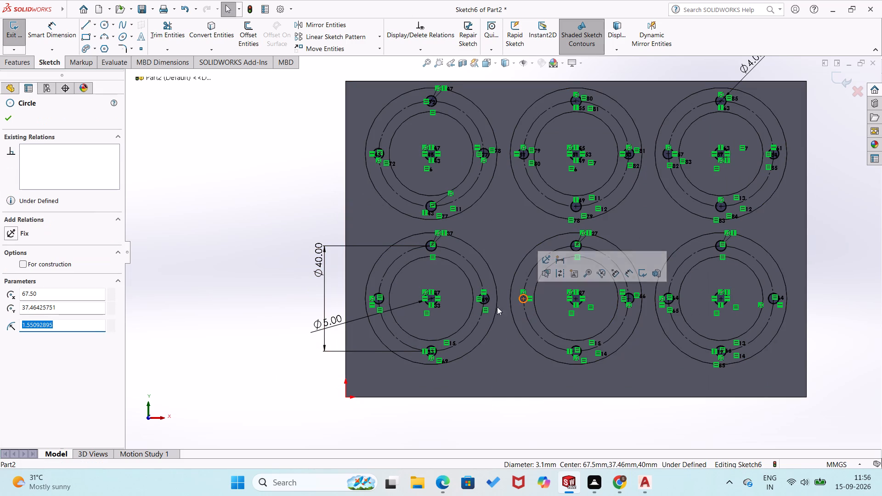
key(Escape)
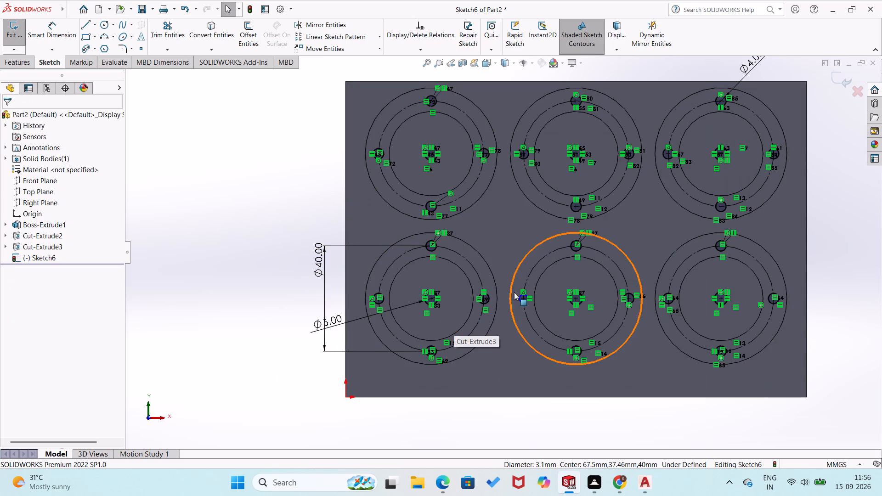
scroll(506, 310, up, 1)
scroll(506, 310, down, 4)
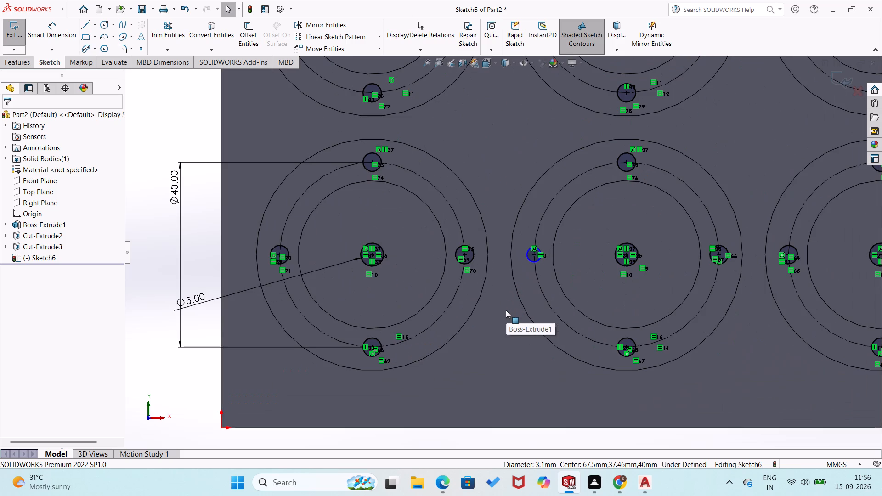
click(474, 259)
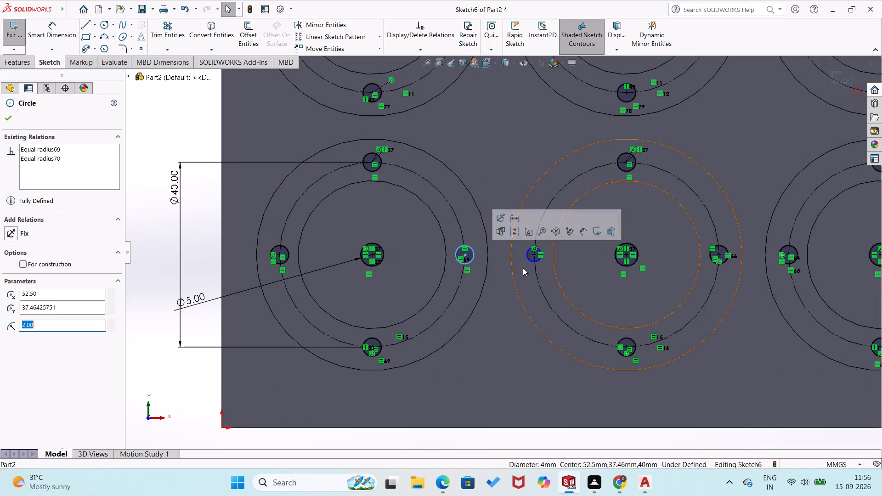
ctrl+click(529, 259)
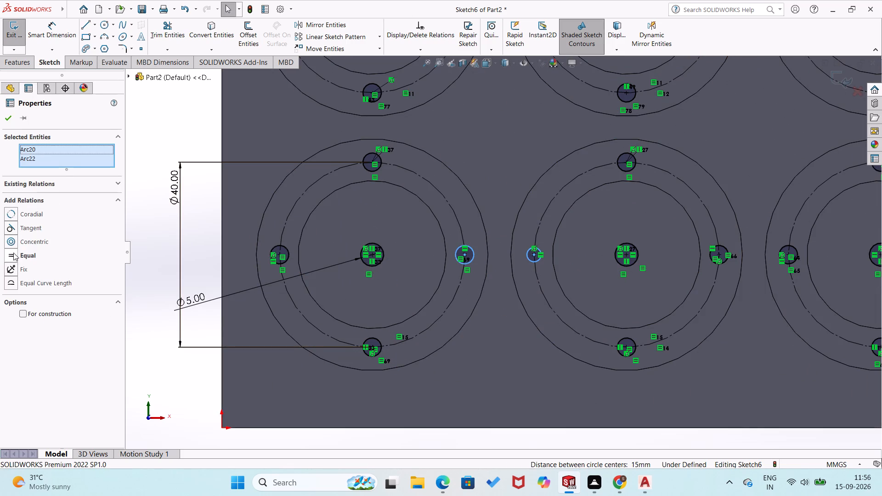
ctrl+click(11, 254)
click(11, 254)
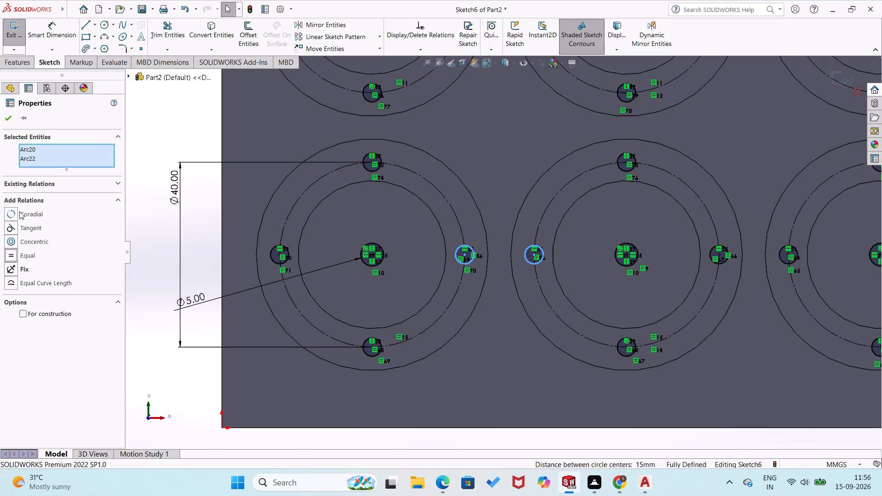
click(7, 115)
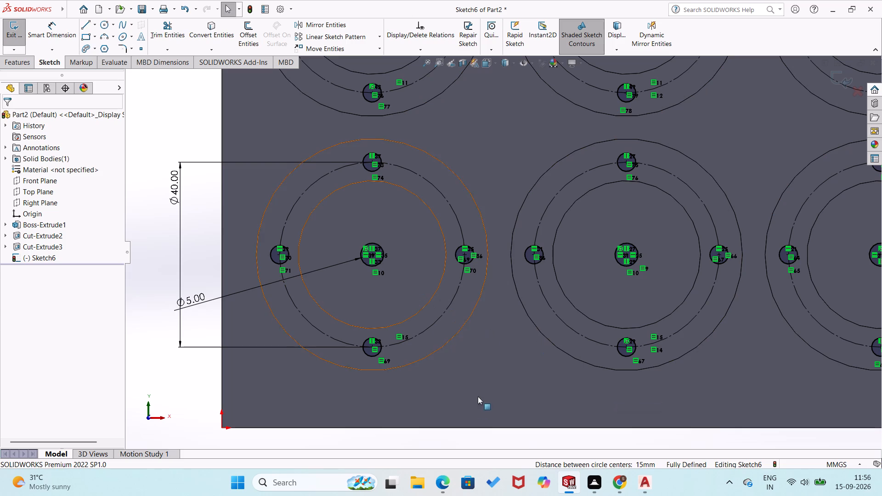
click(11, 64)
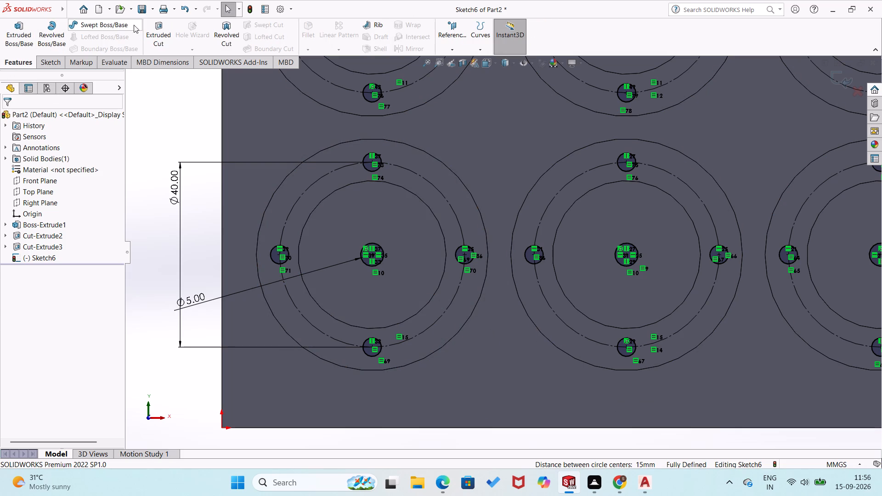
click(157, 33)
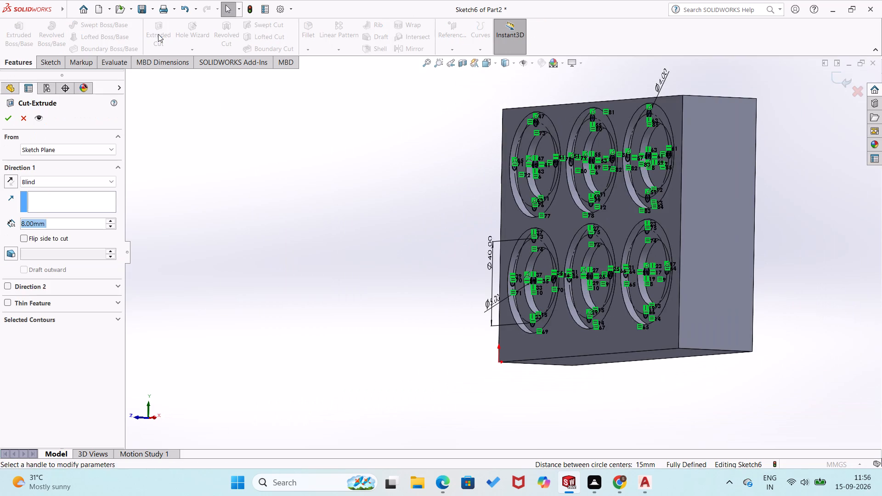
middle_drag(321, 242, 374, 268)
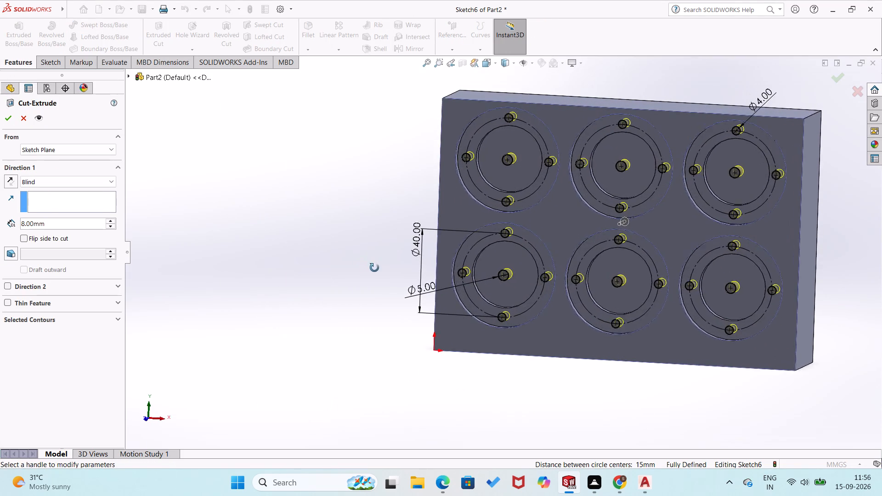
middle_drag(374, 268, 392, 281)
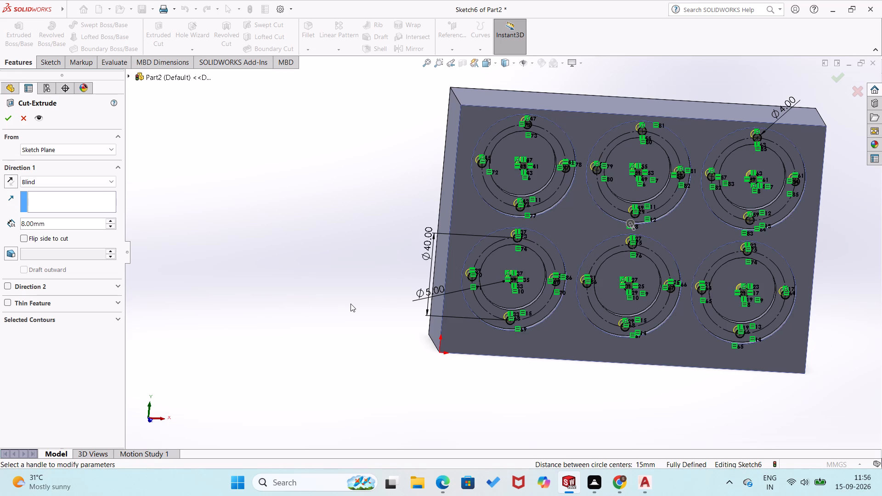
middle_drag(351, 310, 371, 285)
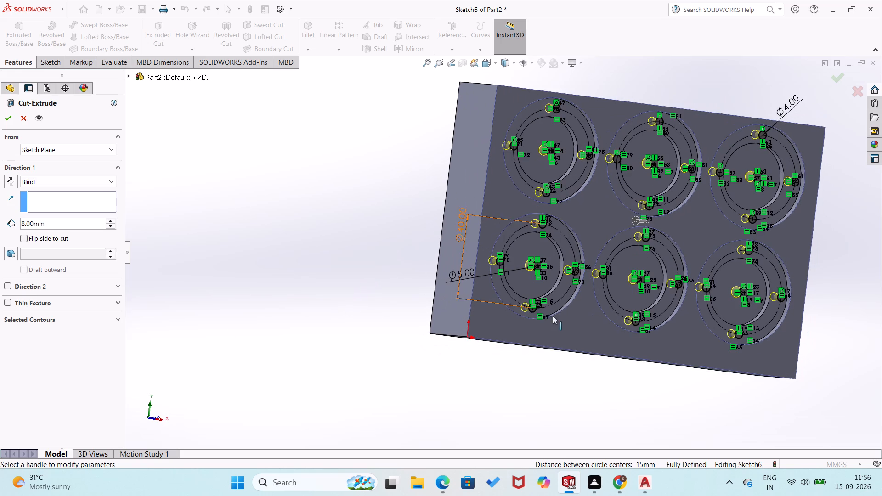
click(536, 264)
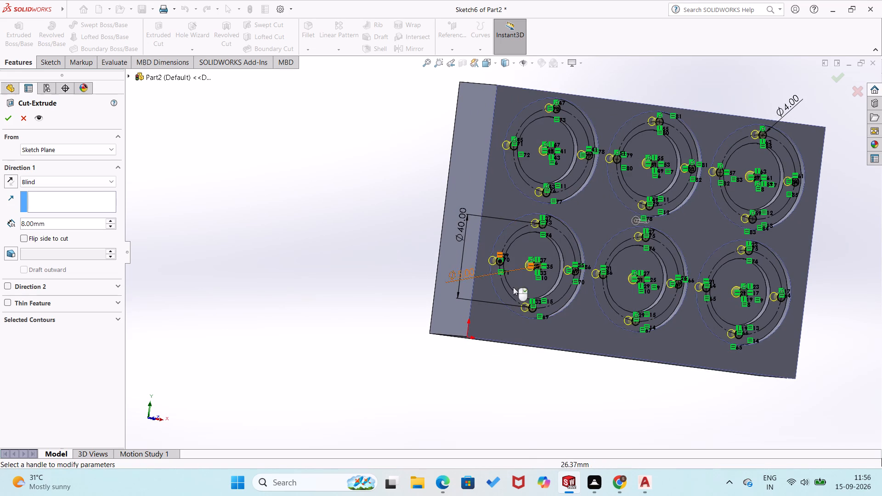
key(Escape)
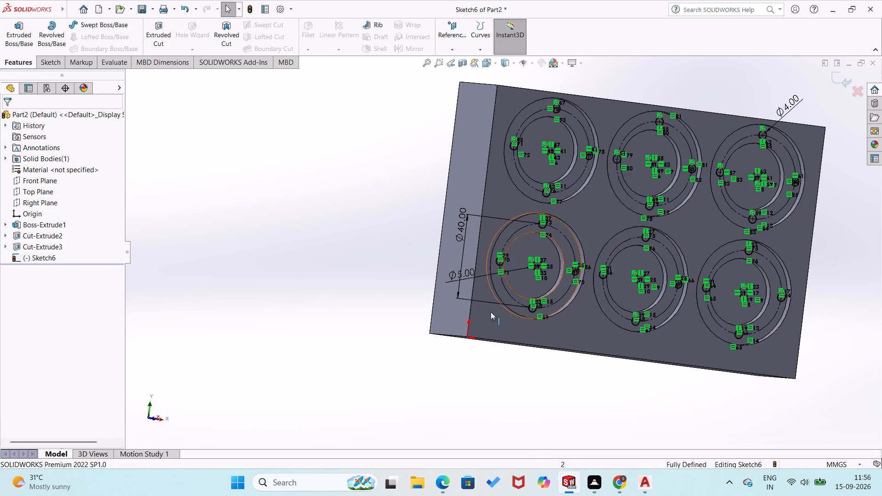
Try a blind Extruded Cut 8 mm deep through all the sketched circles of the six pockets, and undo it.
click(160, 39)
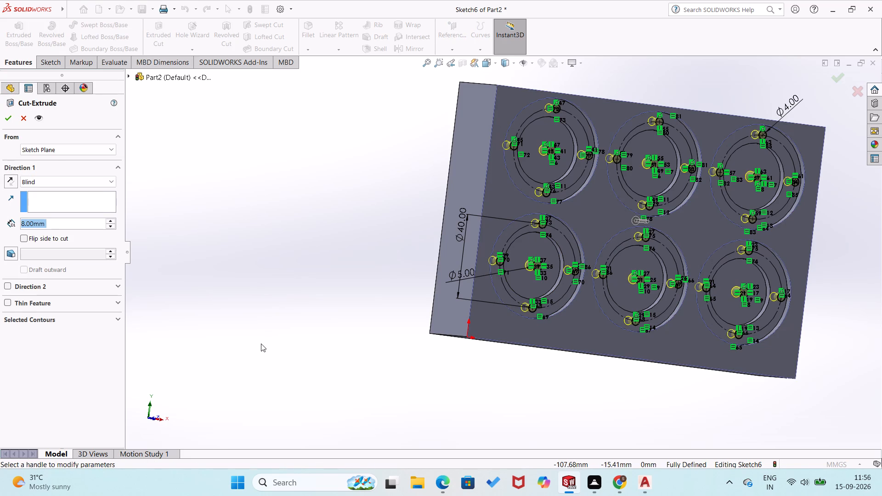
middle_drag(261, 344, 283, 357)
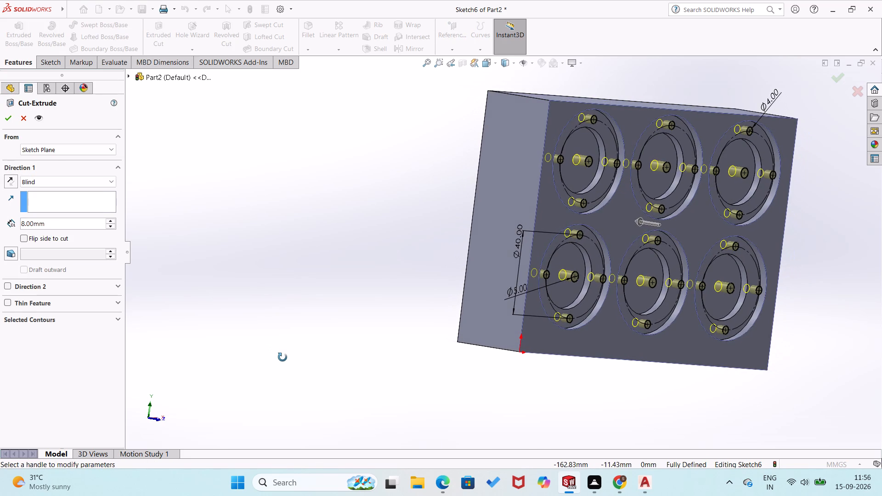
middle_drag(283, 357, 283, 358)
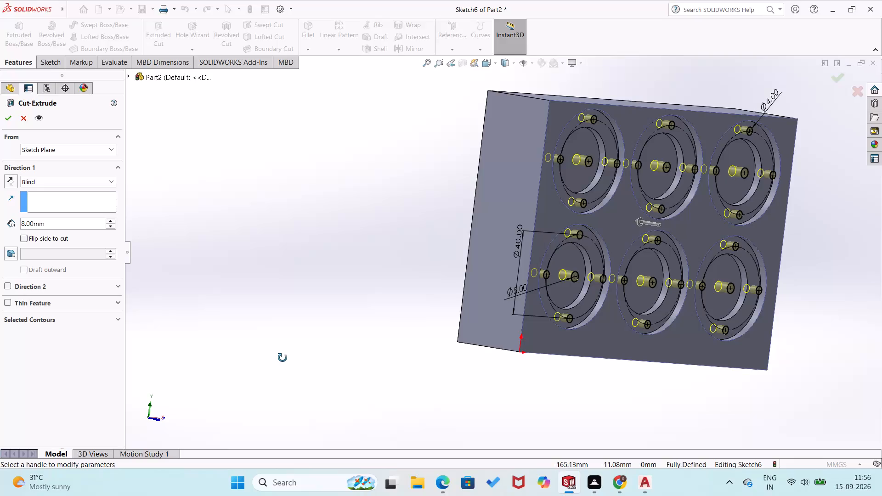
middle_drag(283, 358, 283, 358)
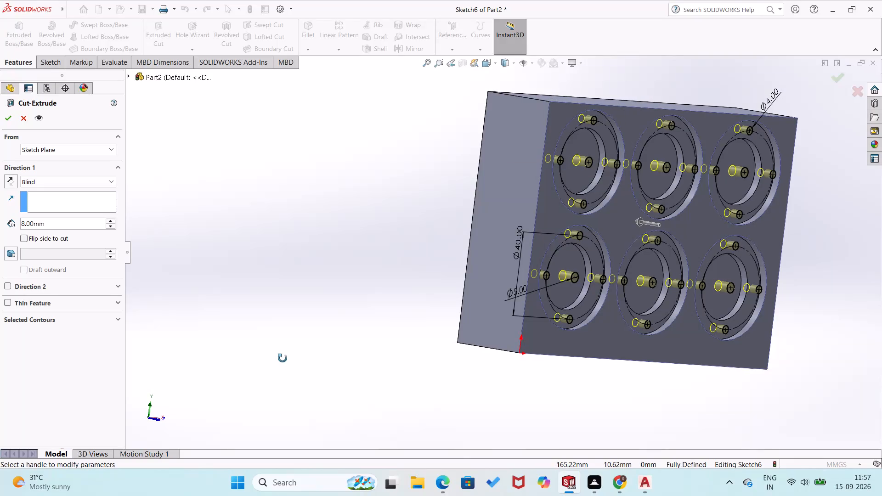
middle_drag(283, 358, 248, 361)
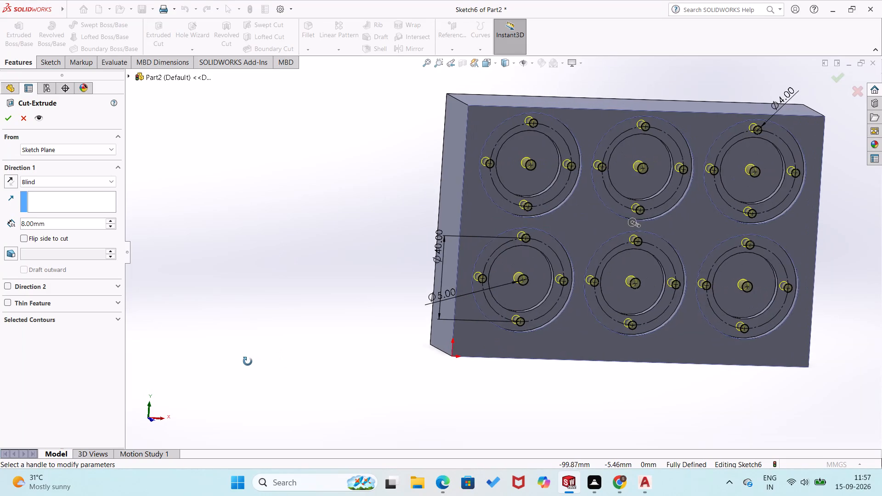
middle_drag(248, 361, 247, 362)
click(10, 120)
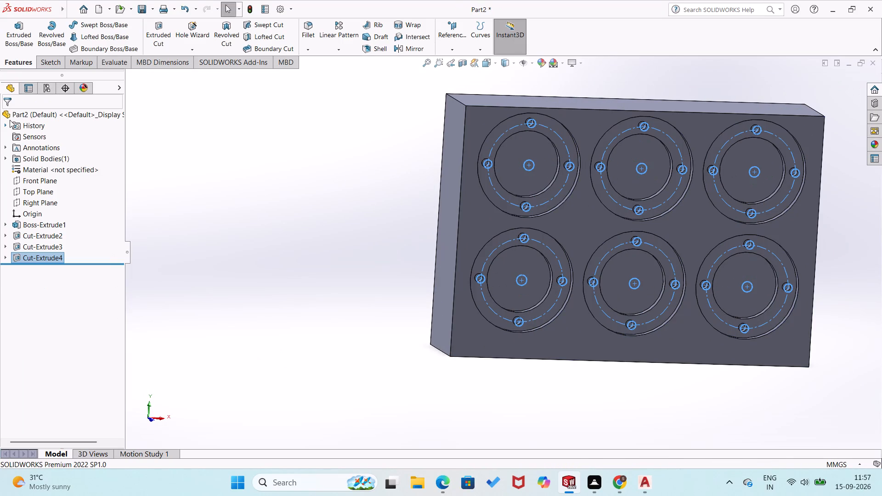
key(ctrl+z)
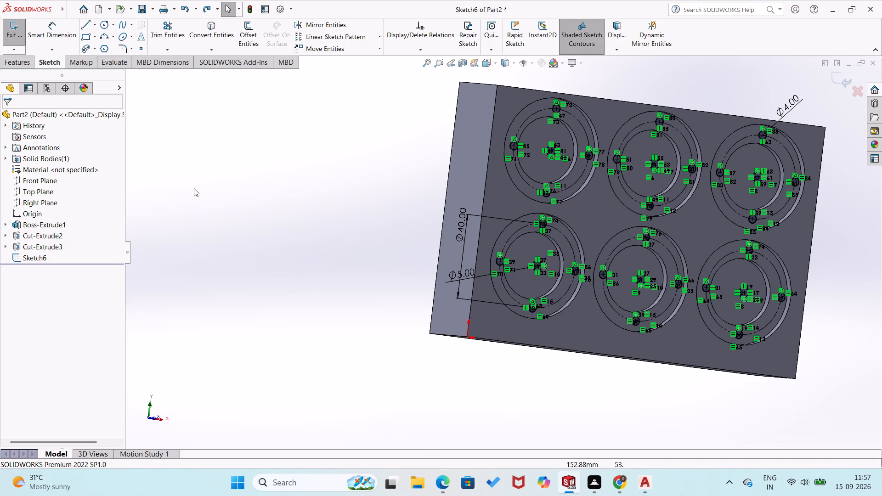
Delete the 5 mm diameter dimension from the lower-left pocket's central circle.
key(ctrl+8)
scroll(361, 285, down, 1)
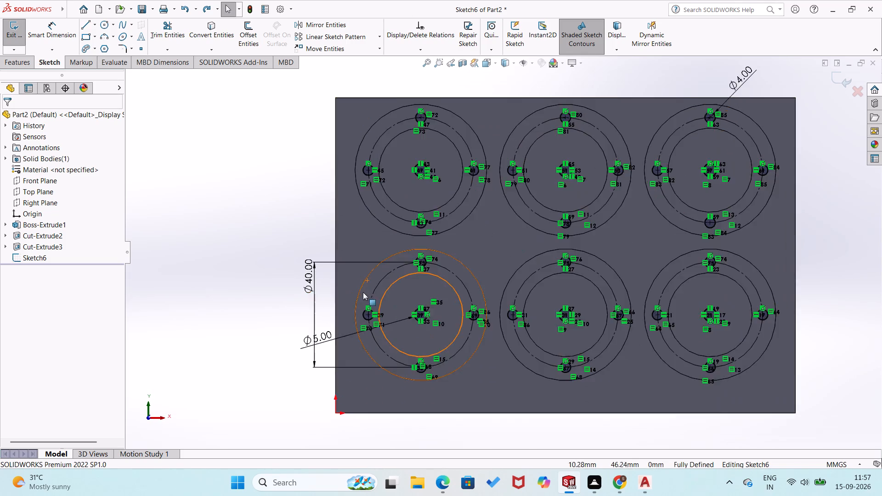
scroll(363, 292, down, 2)
click(412, 331)
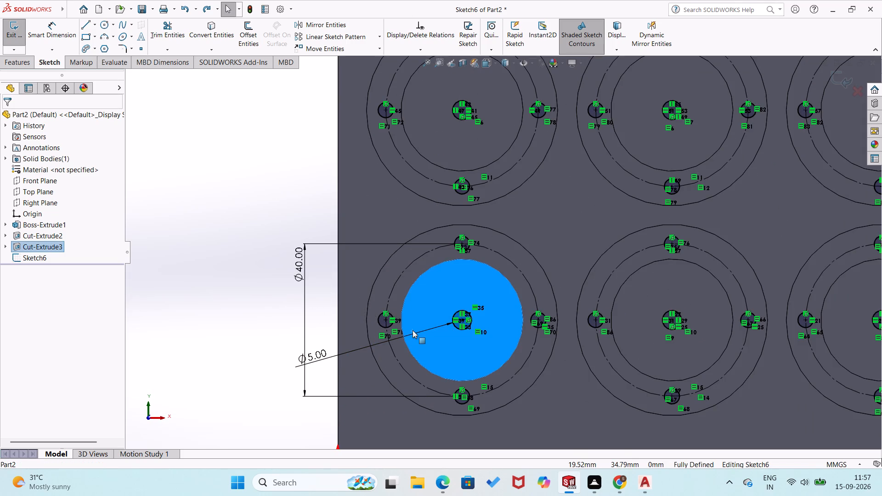
key(Escape)
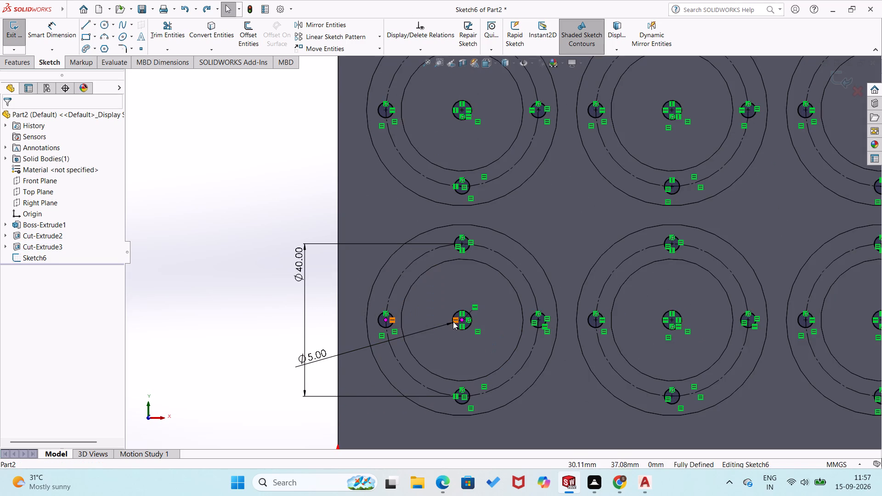
click(458, 325)
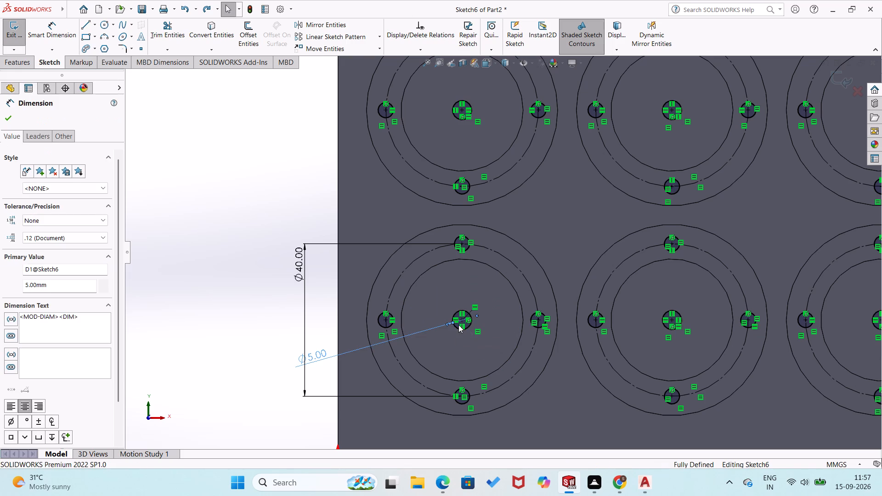
key(Delete)
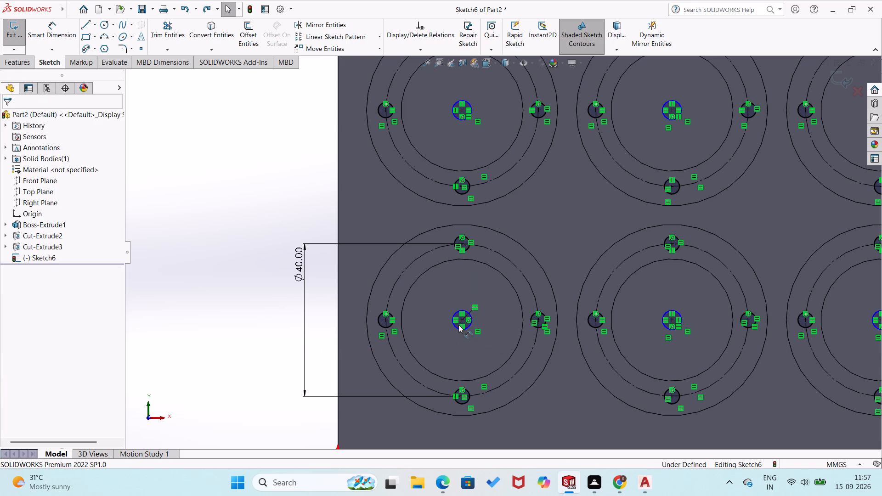
Delete the small central circle from each of the six pockets in the sketch.
click(467, 324)
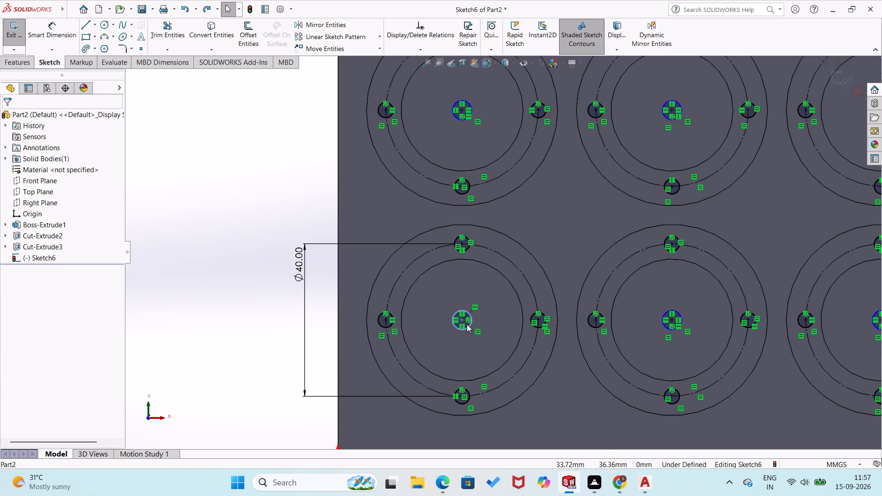
key(Delete)
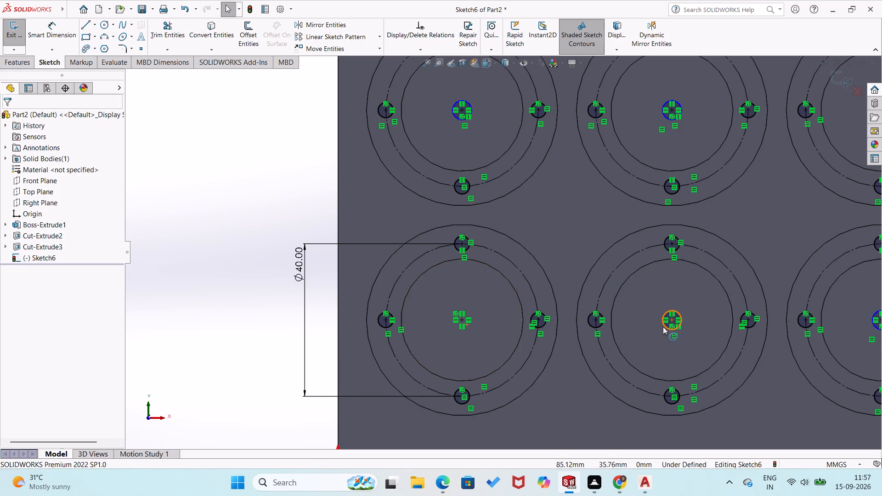
click(663, 327)
key(Delete)
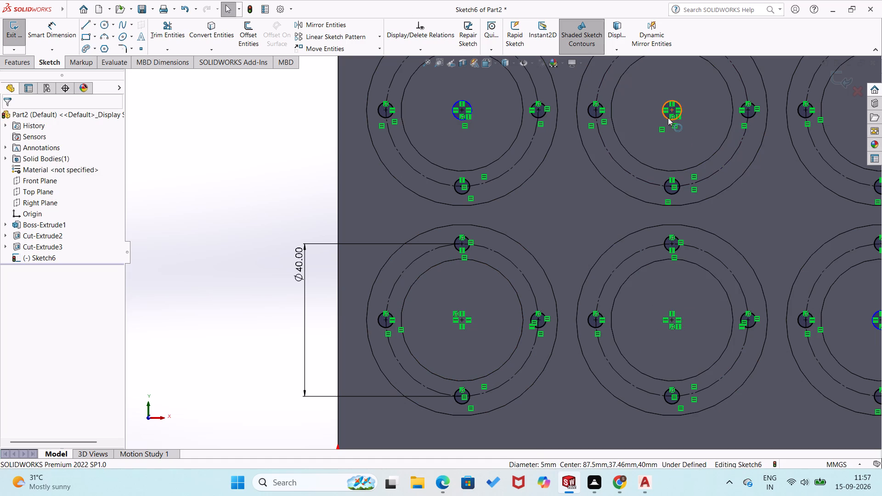
click(667, 118)
key(Delete)
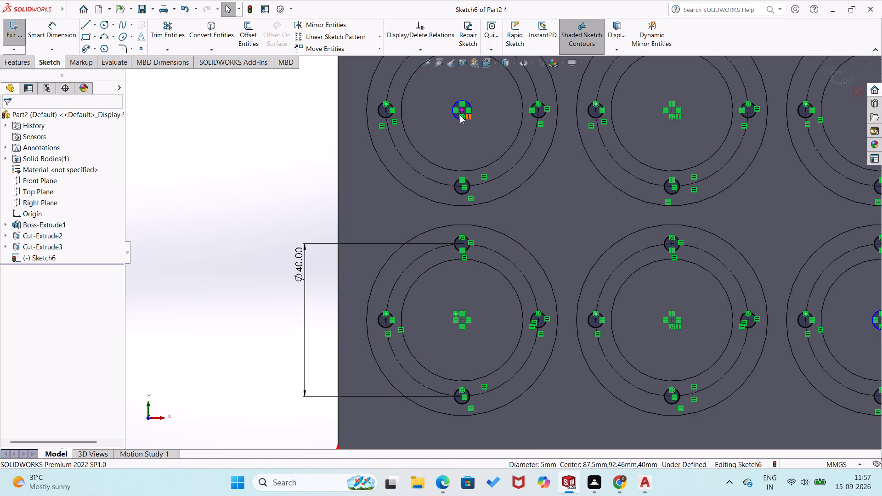
click(454, 116)
key(Delete)
scroll(596, 209, up, 1)
scroll(596, 209, down, 2)
scroll(596, 209, up, 2)
click(778, 332)
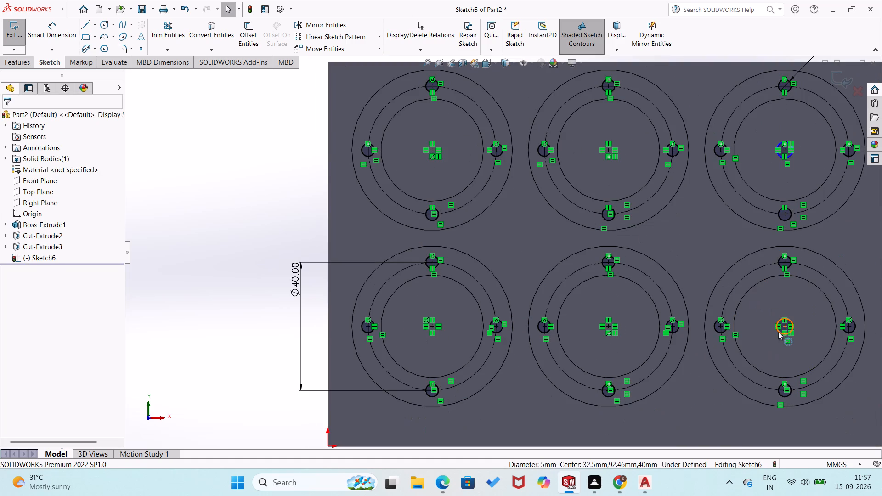
key(Delete)
key(Delete)
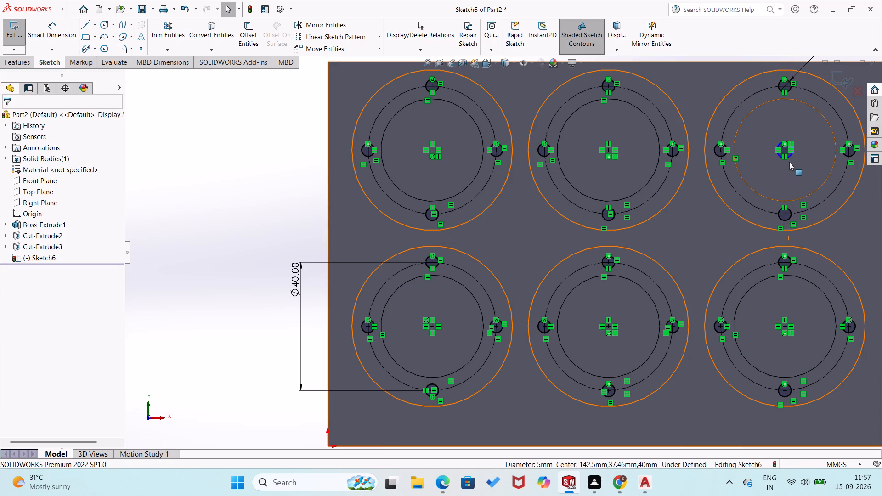
click(790, 158)
key(Delete)
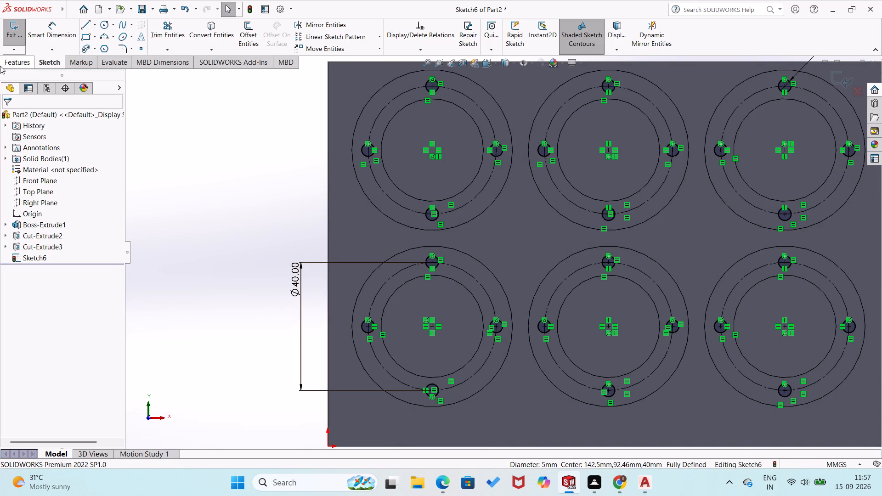
Cut the small quadrant circles of all six pockets with a blind Extruded Cut 10 mm deep.
click(12, 58)
click(164, 26)
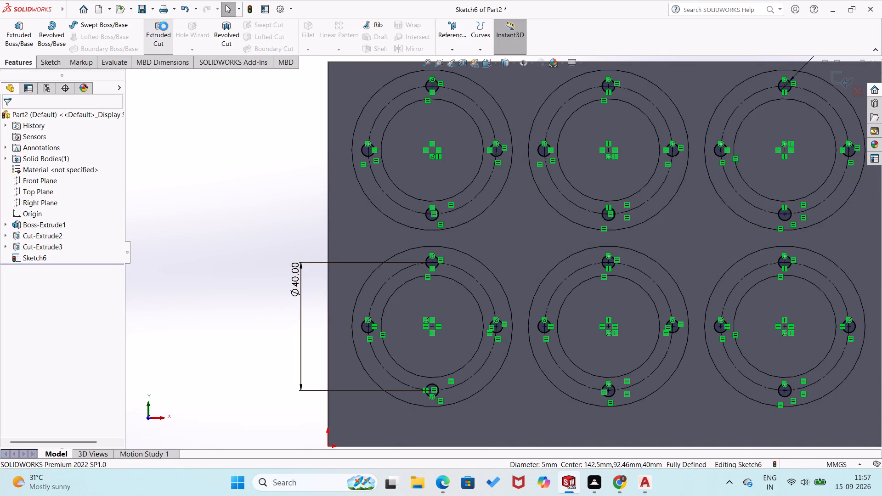
scroll(205, 228, down, 1)
scroll(205, 228, up, 1)
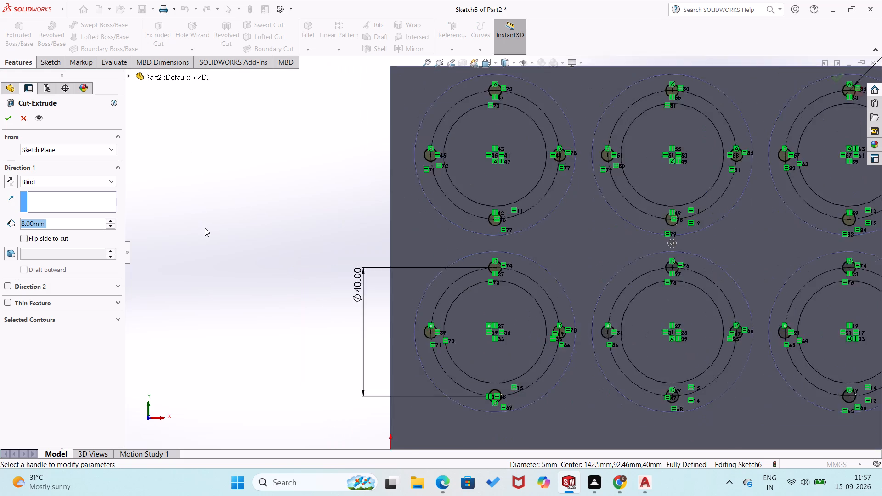
scroll(205, 228, up, 1)
middle_drag(206, 229, 245, 255)
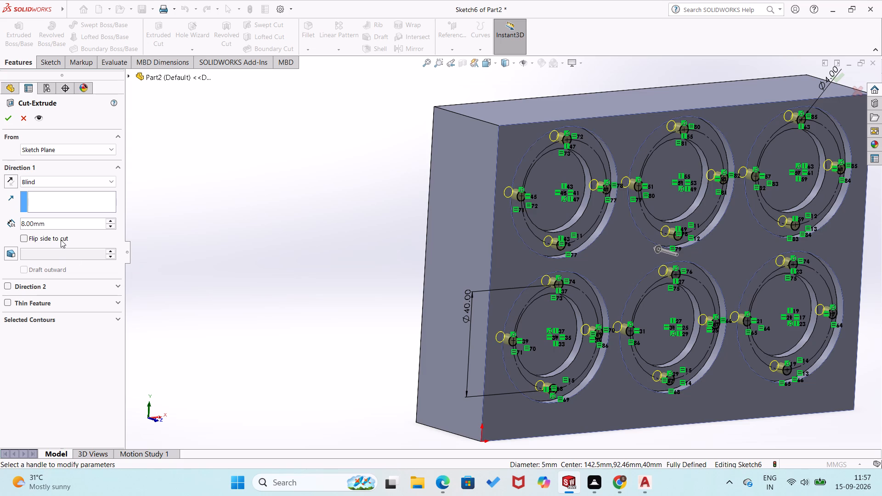
drag(66, 223, 44, 223)
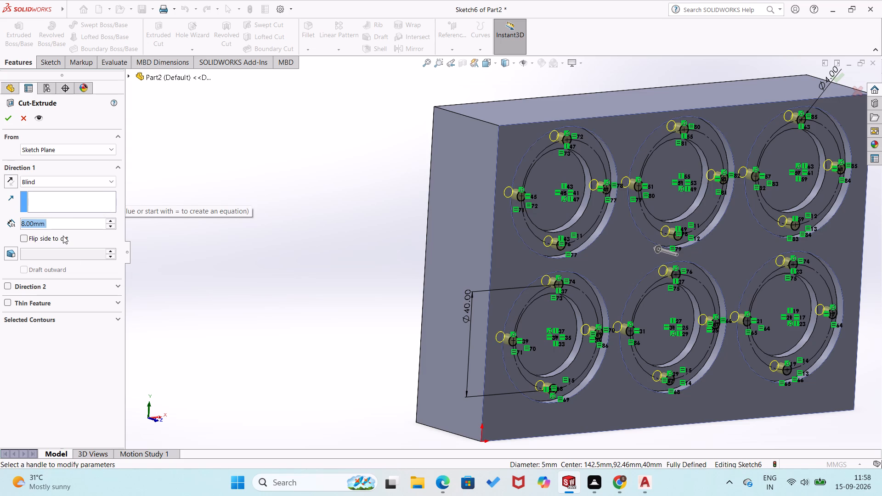
text(10)
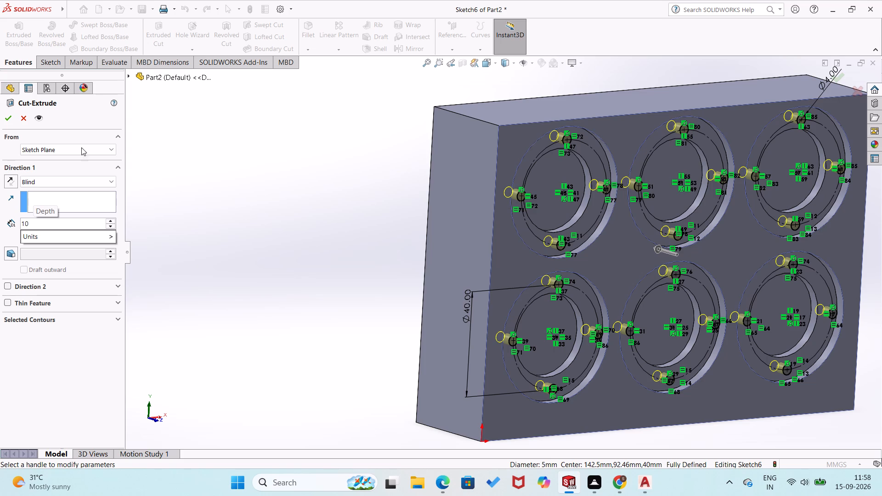
click(9, 121)
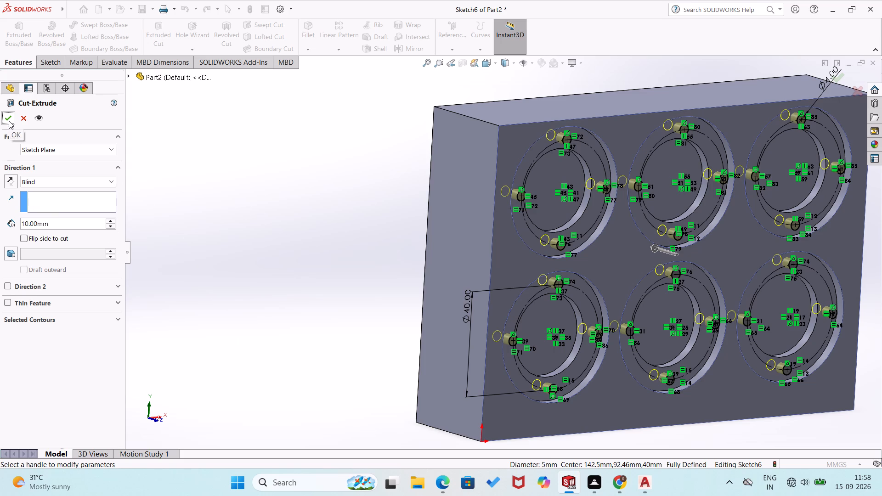
click(254, 230)
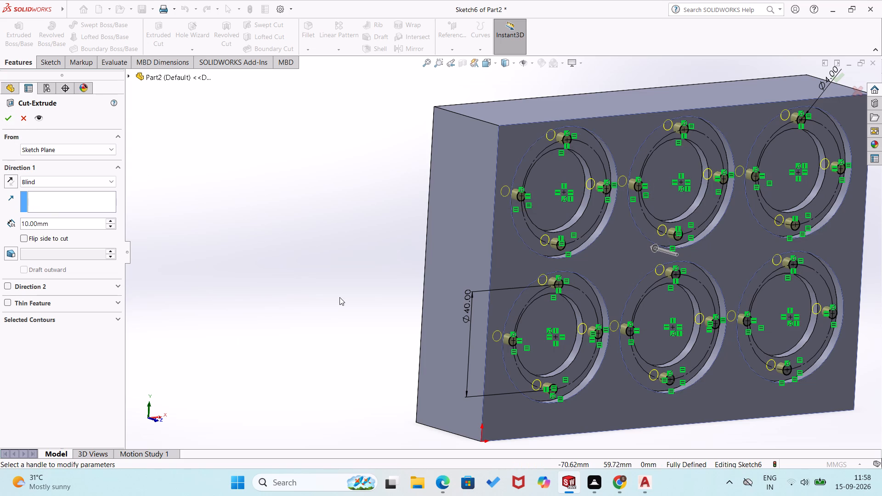
click(339, 297)
middle_drag(314, 290, 208, 306)
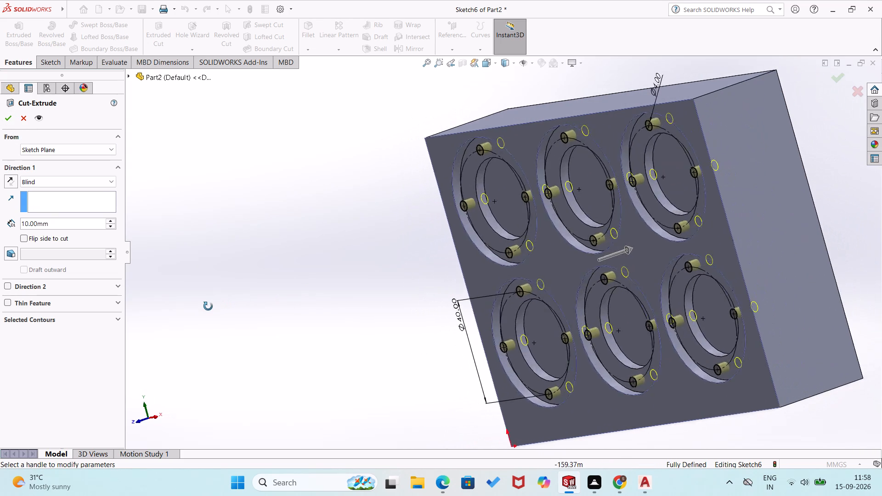
middle_drag(208, 306, 215, 304)
middle_drag(221, 302, 226, 301)
middle_drag(220, 307, 230, 310)
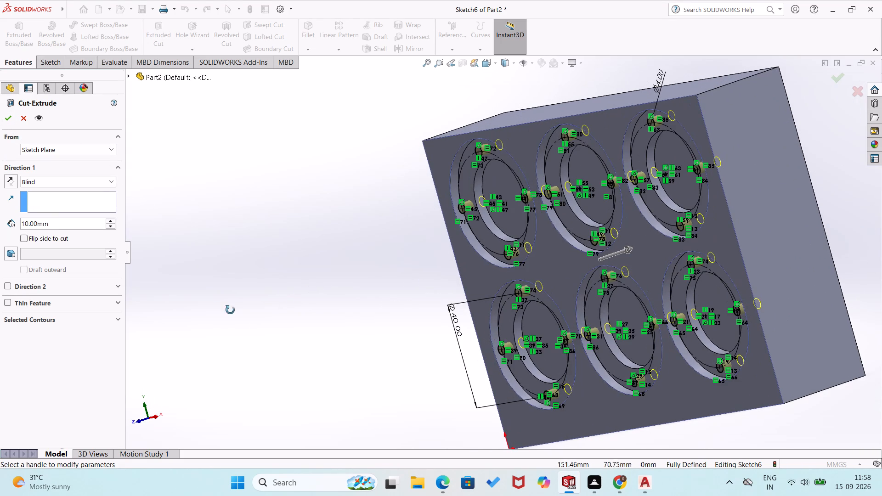
middle_drag(230, 310, 288, 319)
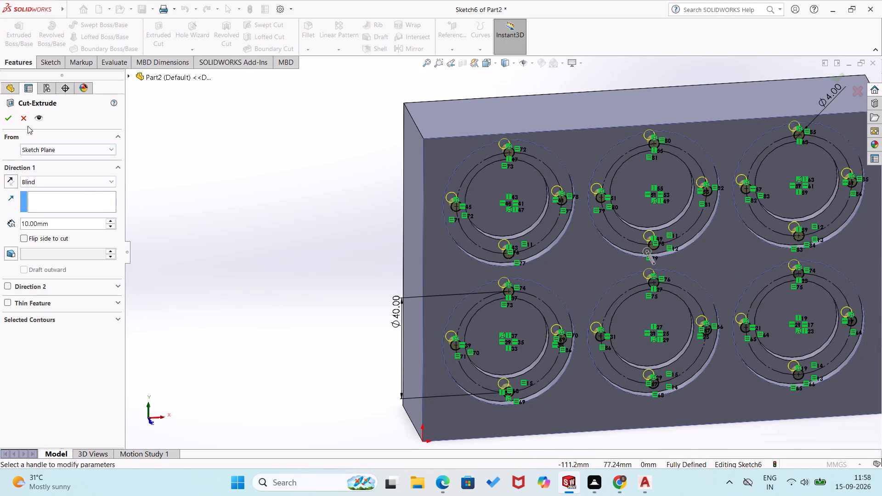
click(14, 118)
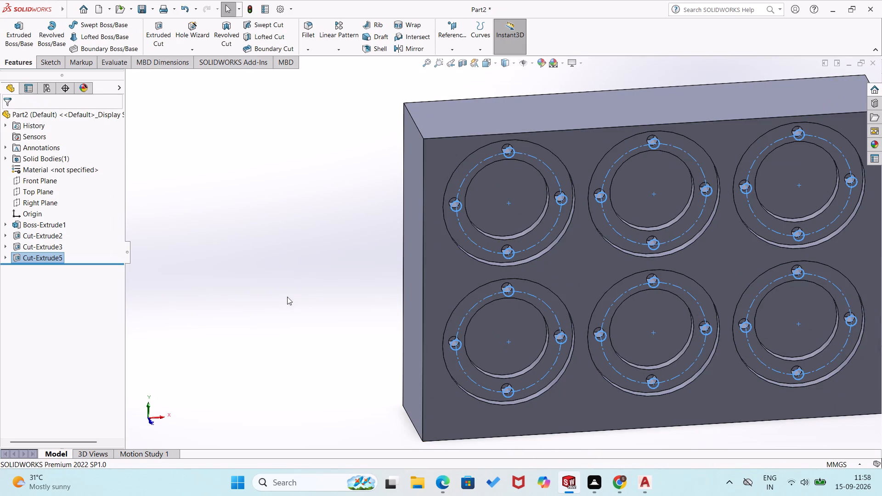
middle_click(323, 362)
click(323, 362)
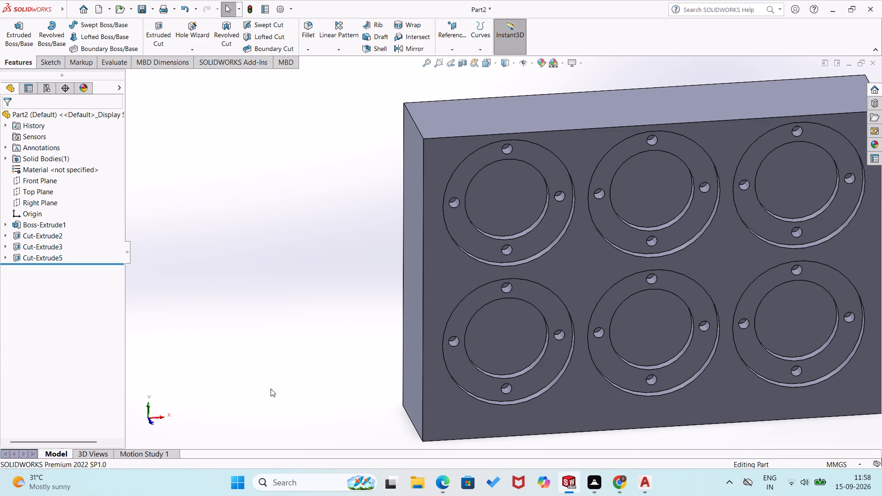
In a new sketch on the block's front face, draw central circles of about 4.6, 6.8 and 4.7 mm radius in the lower pockets, left to right.
click(48, 63)
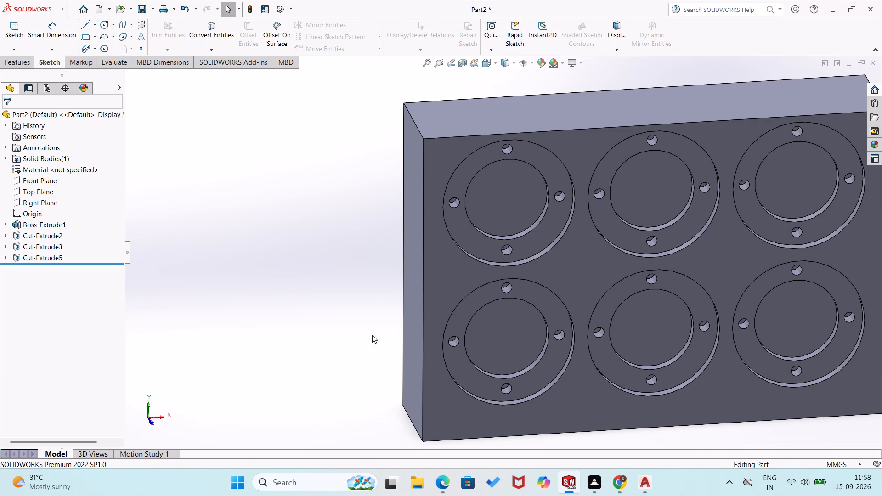
click(446, 287)
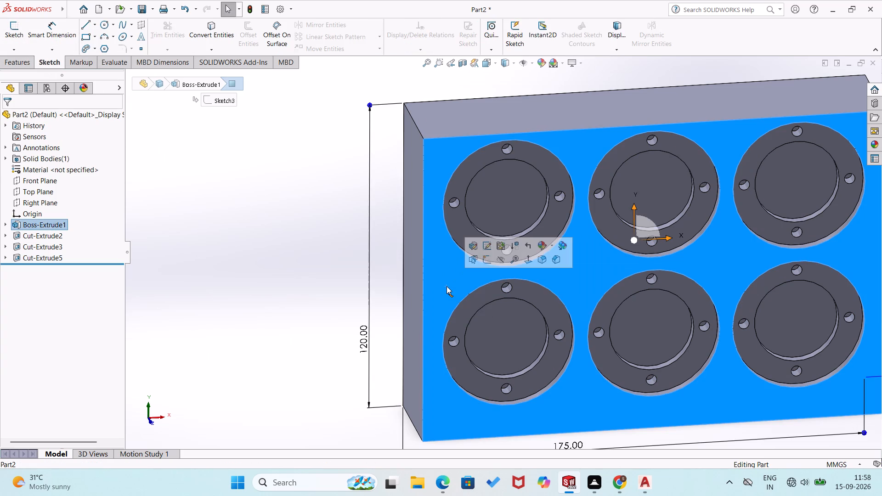
click(487, 259)
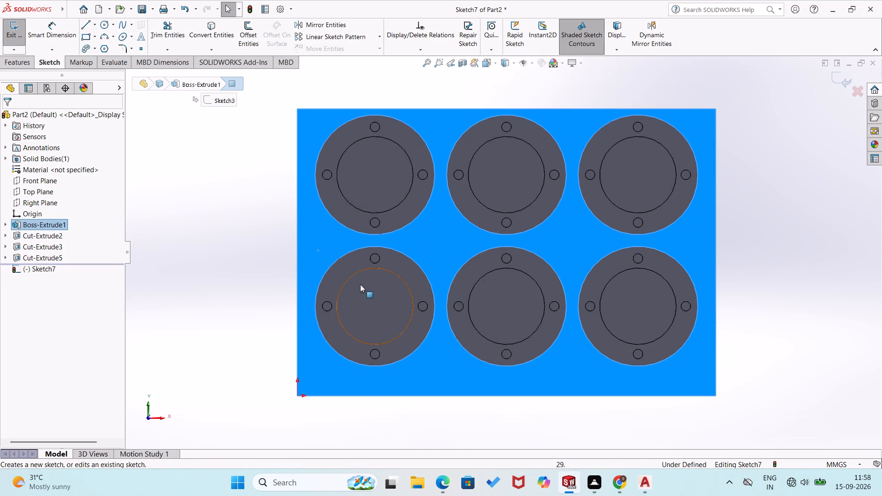
click(254, 242)
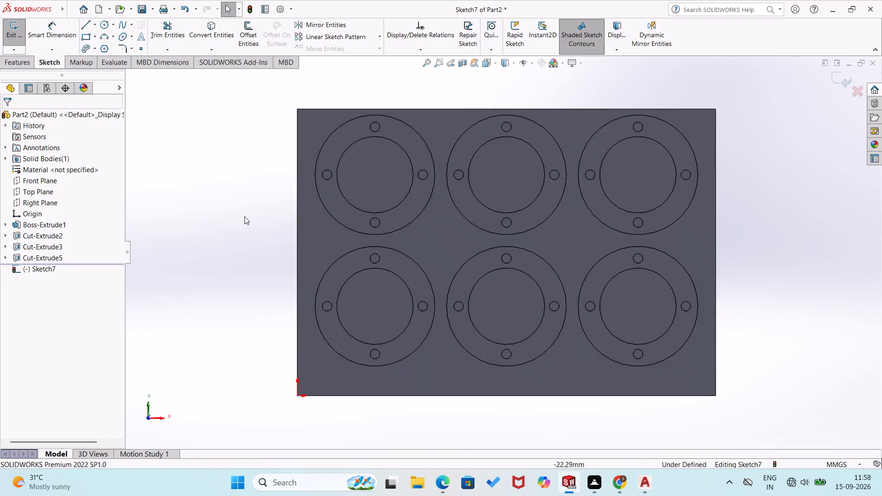
click(102, 18)
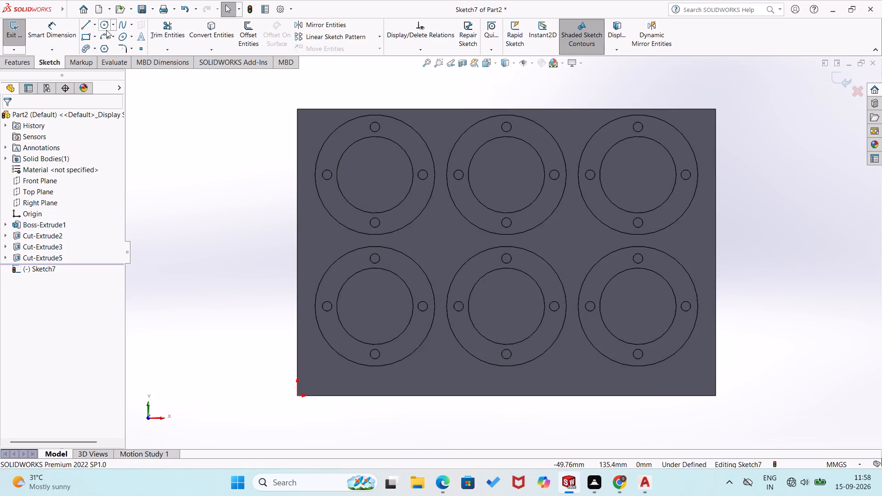
click(106, 30)
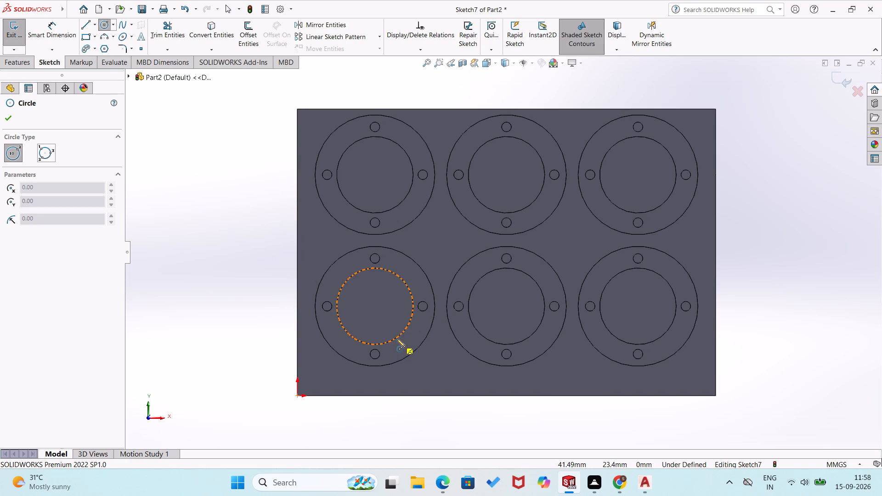
click(374, 306)
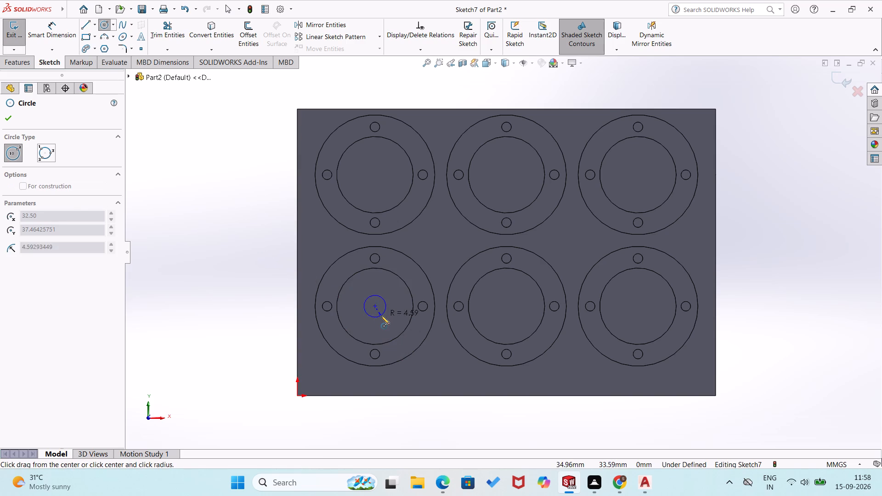
click(381, 316)
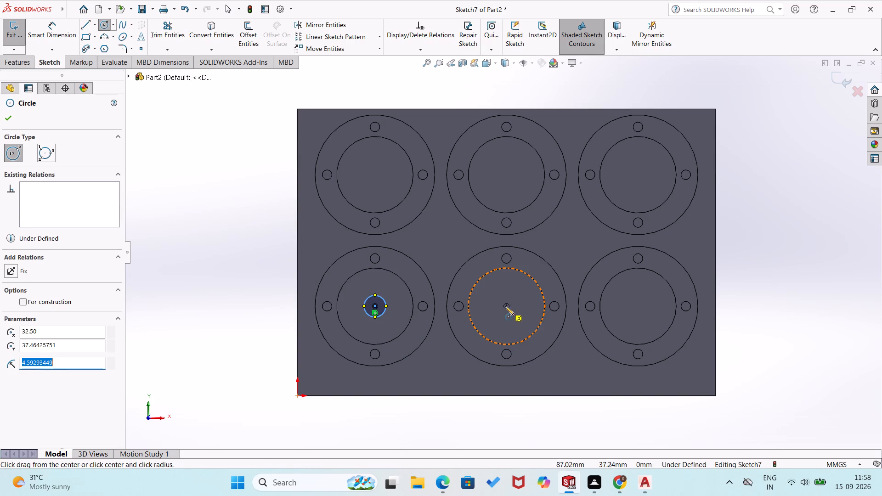
click(505, 304)
click(514, 321)
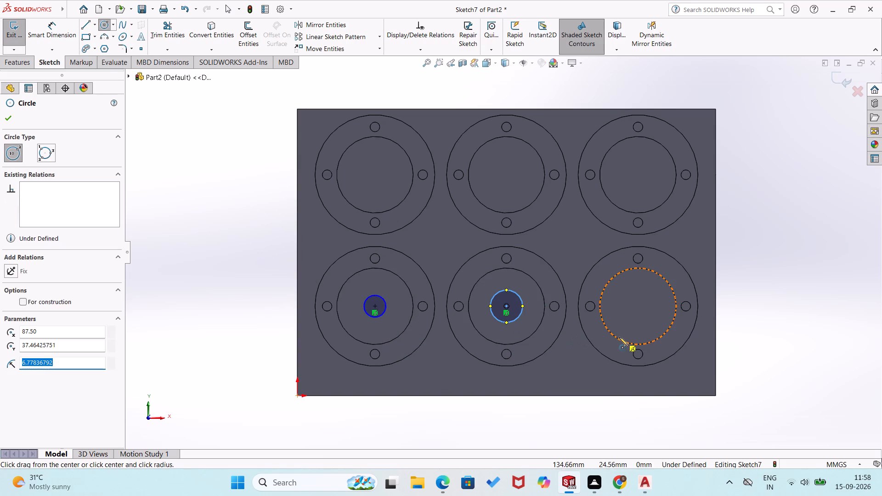
click(638, 306)
click(641, 317)
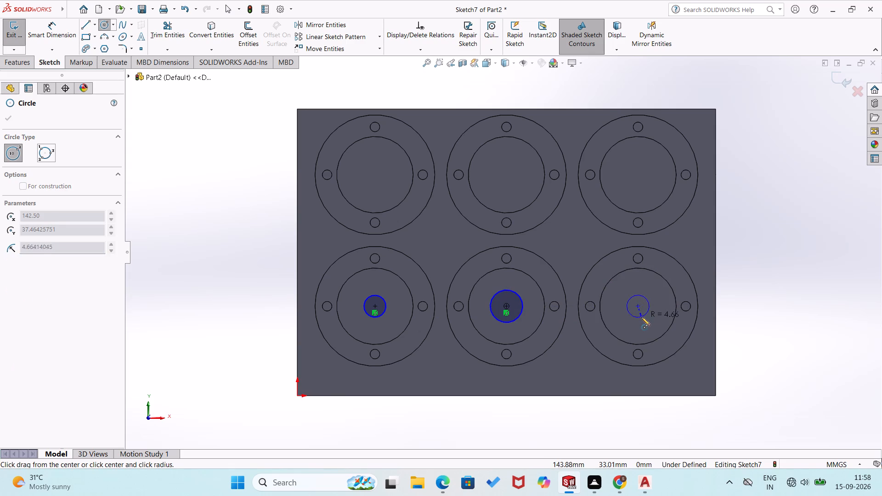
Draw central circles of about 6.5, 5.3 and 5 mm radius in the three upper pockets, from right to left.
scroll(645, 317, up, 1)
scroll(647, 317, down, 2)
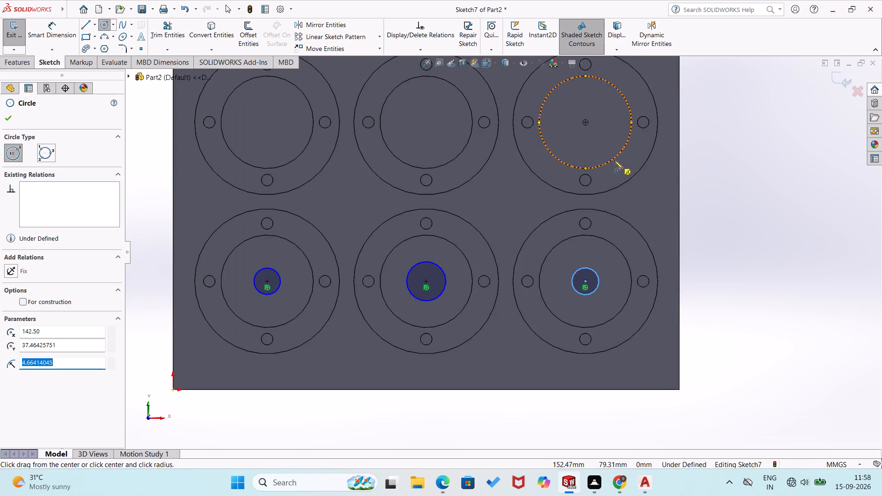
click(586, 122)
click(597, 137)
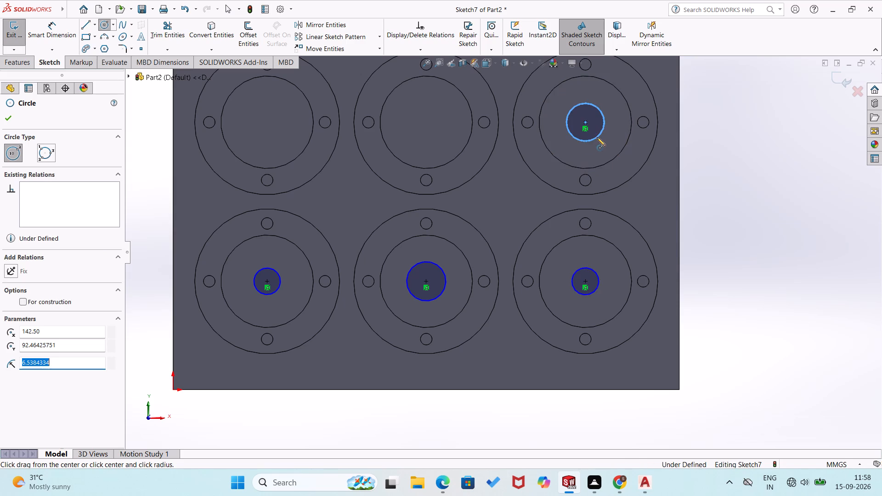
click(427, 122)
click(438, 132)
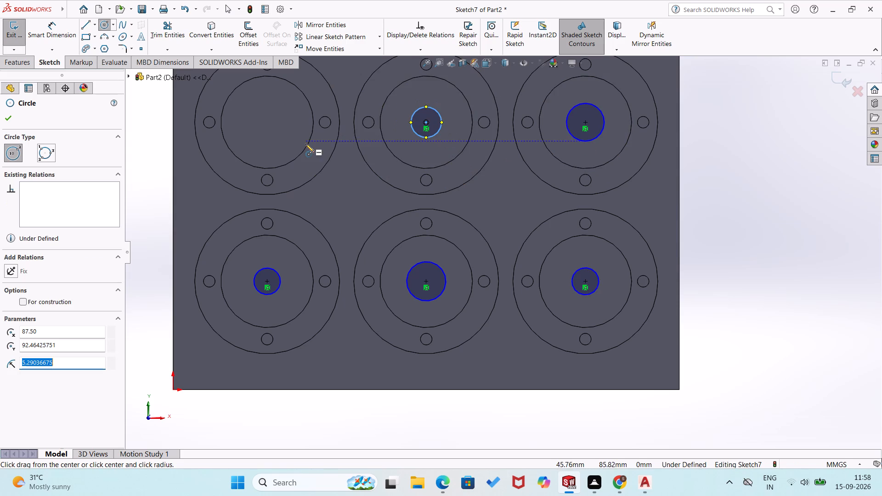
click(267, 123)
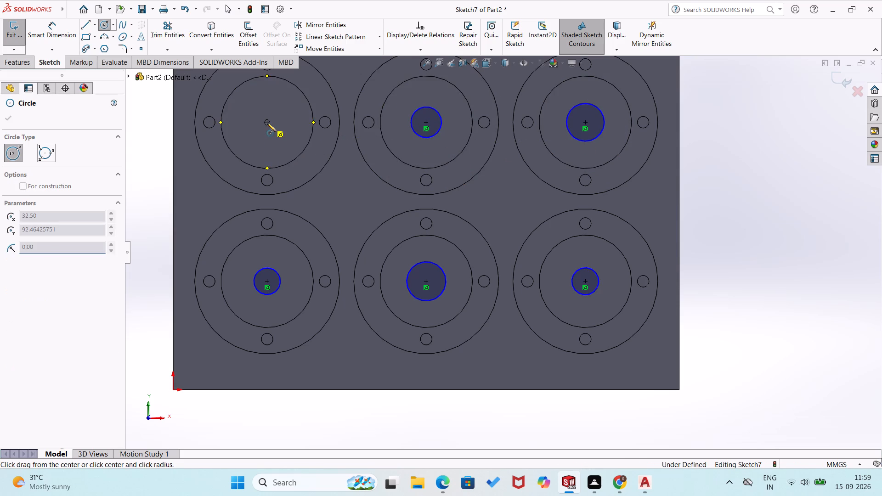
click(275, 135)
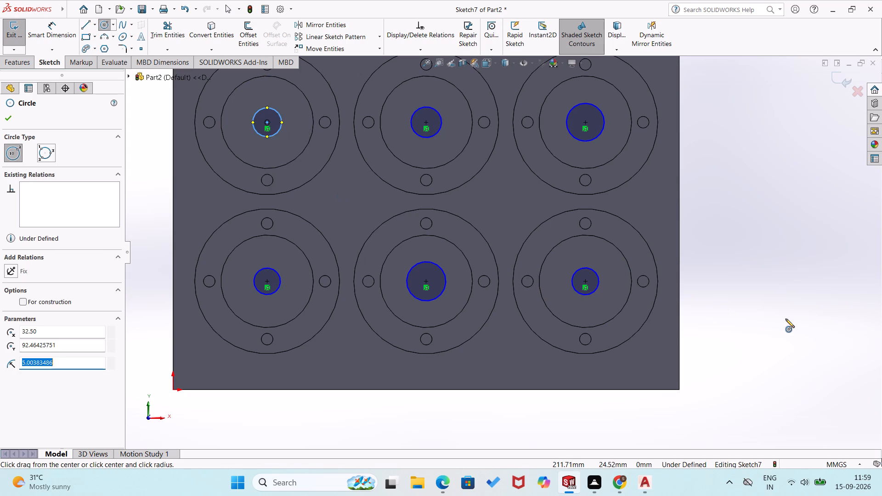
click(783, 319)
right_click(783, 319)
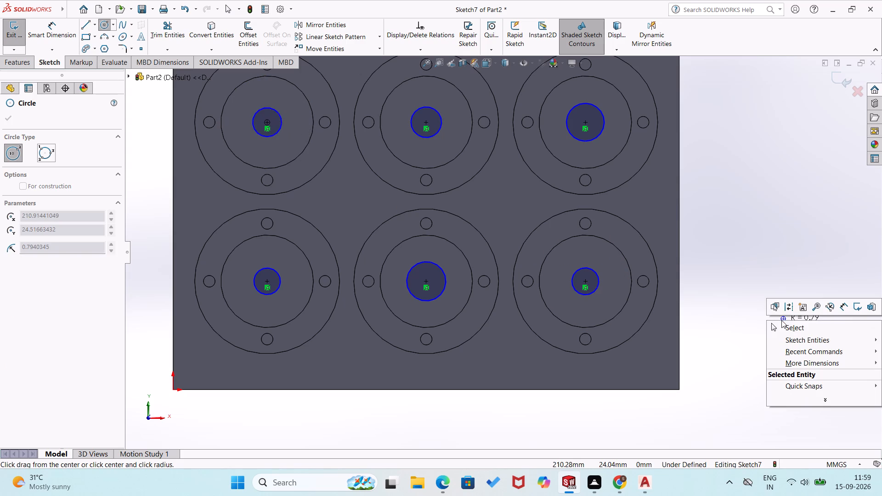
Dimension the central circle of the lower-row pocket farthest from the origin to a 5 mm diameter.
click(787, 324)
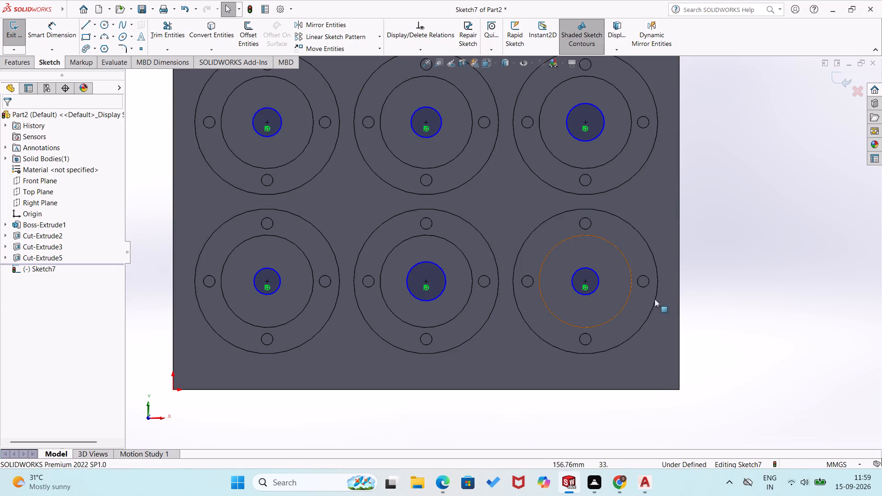
right_drag(878, 347, 832, 284)
right_drag(793, 317, 801, 260)
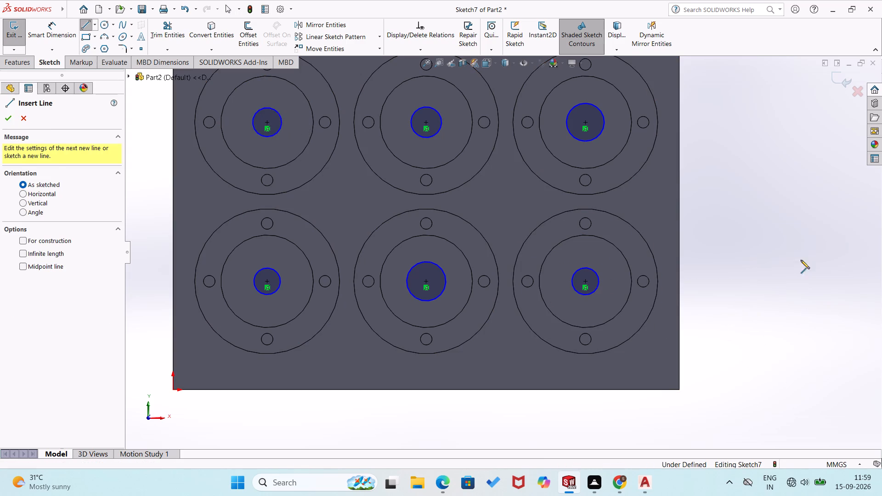
right_drag(801, 260, 797, 253)
click(594, 288)
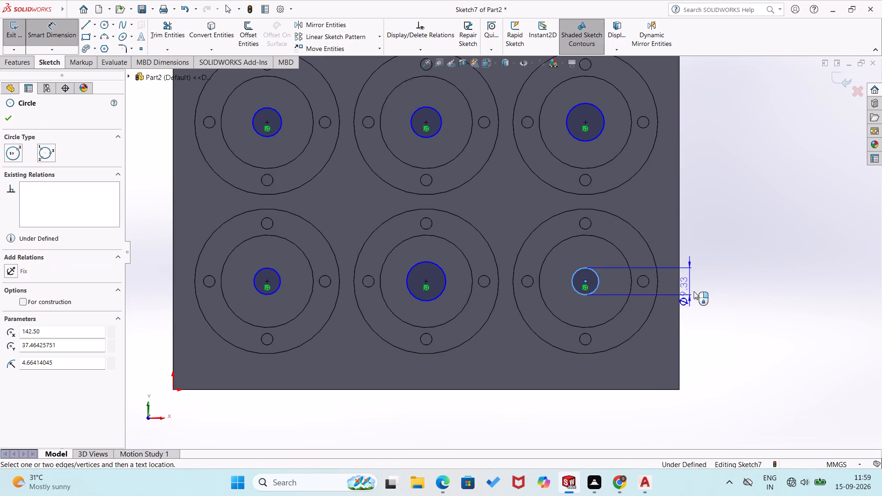
click(710, 295)
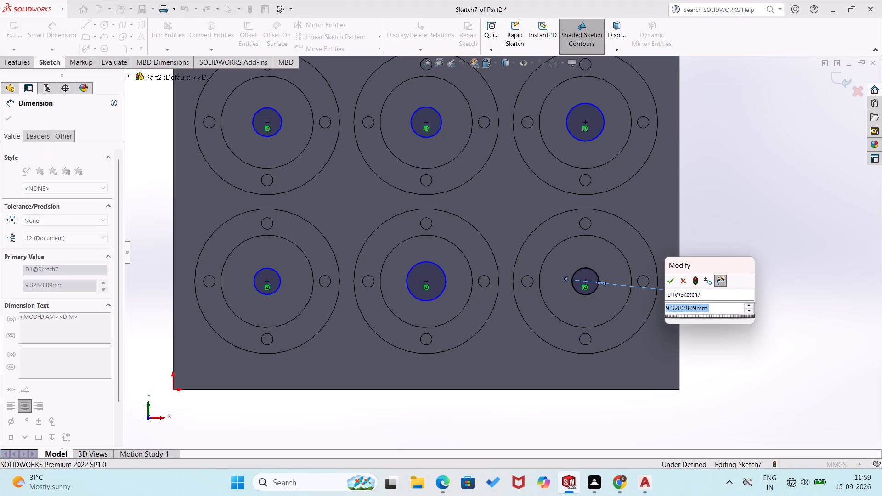
key(5)
key(Return)
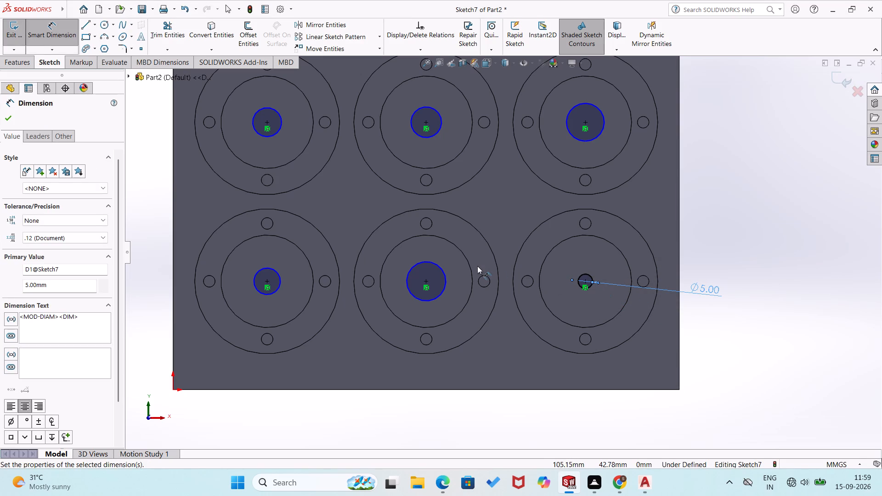
key(Escape)
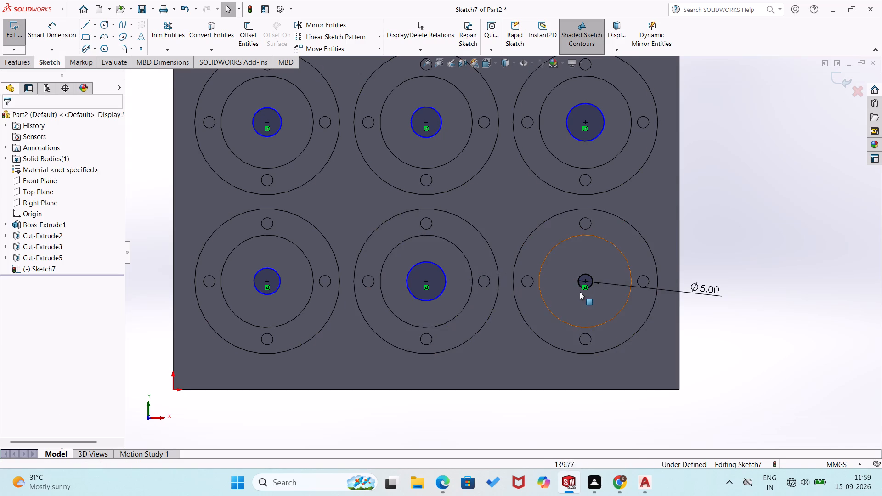
Apply an Equal relation to the central circles of all six pockets.
click(592, 283)
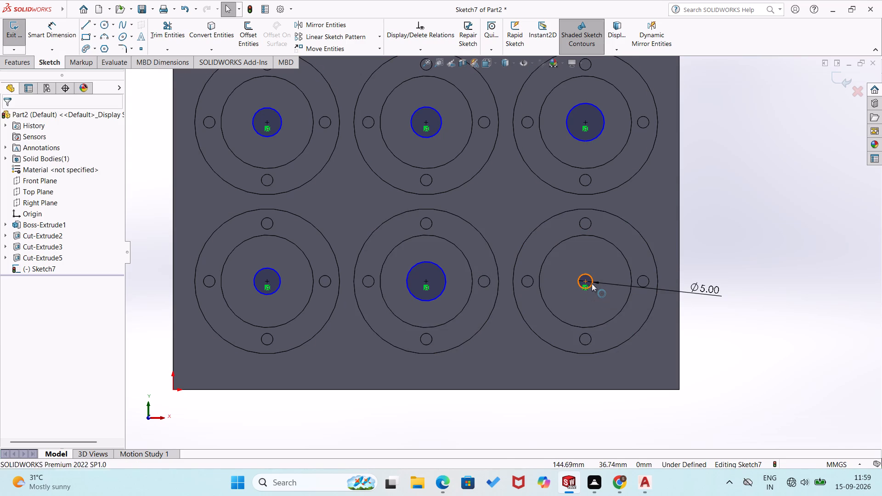
ctrl+click(438, 294)
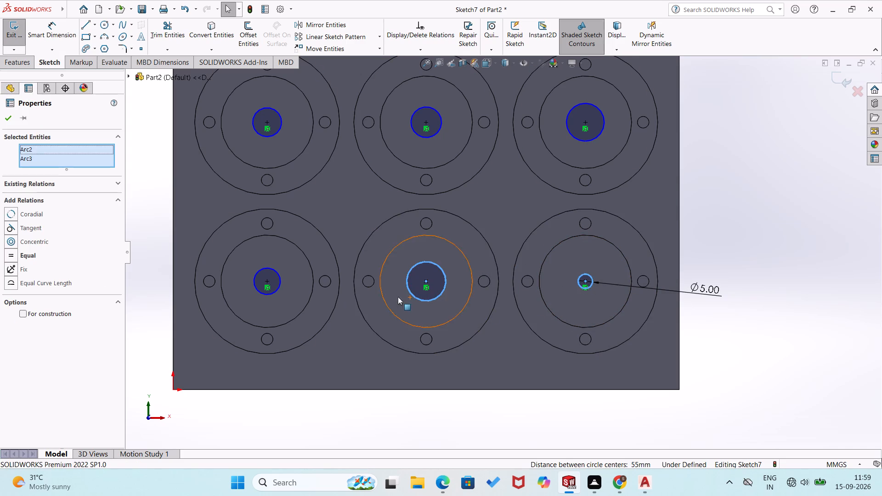
ctrl+click(280, 284)
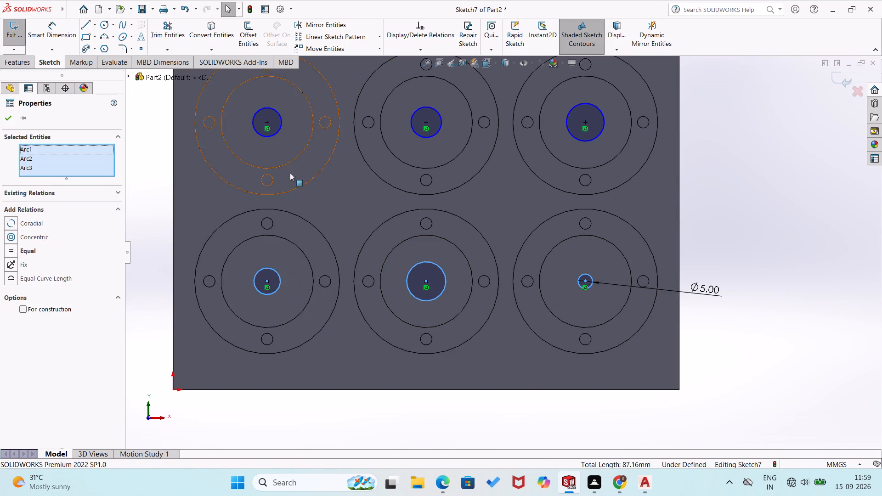
ctrl+click(281, 126)
ctrl+click(437, 134)
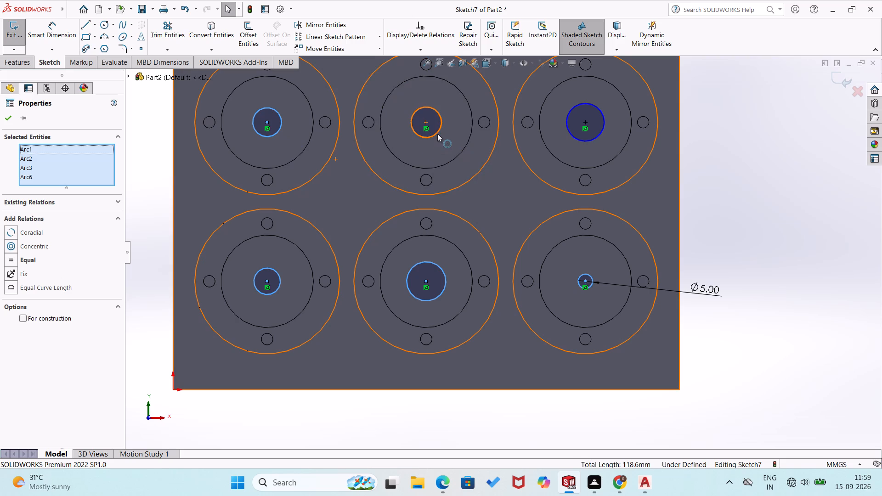
ctrl+click(601, 134)
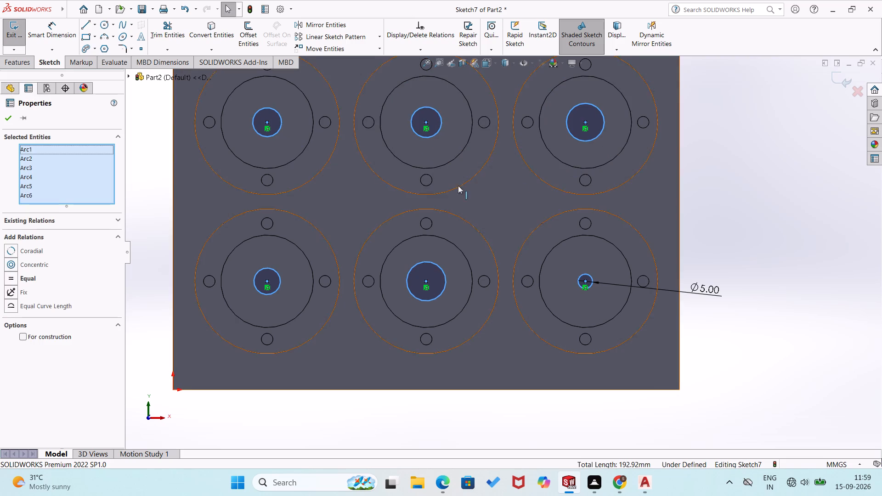
click(7, 279)
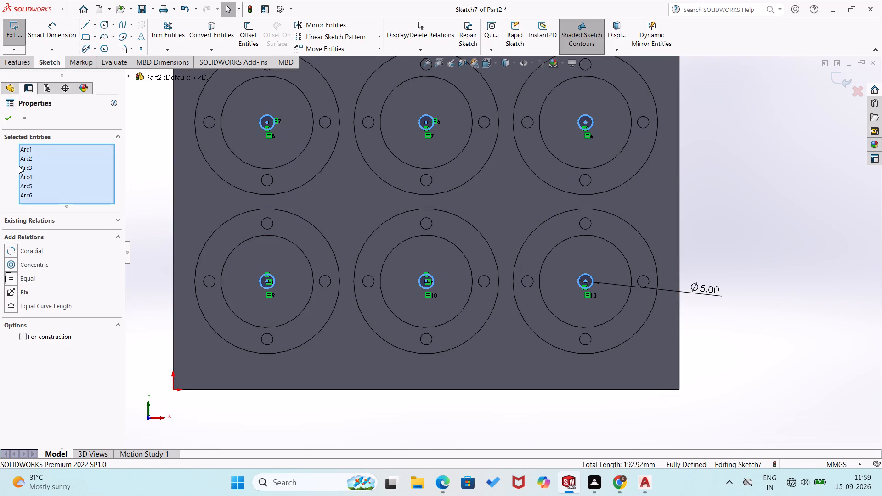
click(6, 118)
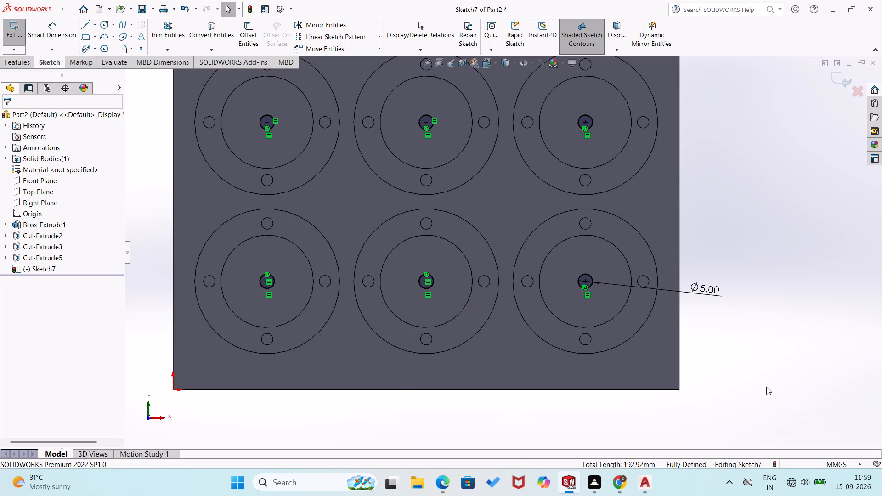
Exit the sketch containing the six central circles.
middle_drag(766, 381, 779, 258)
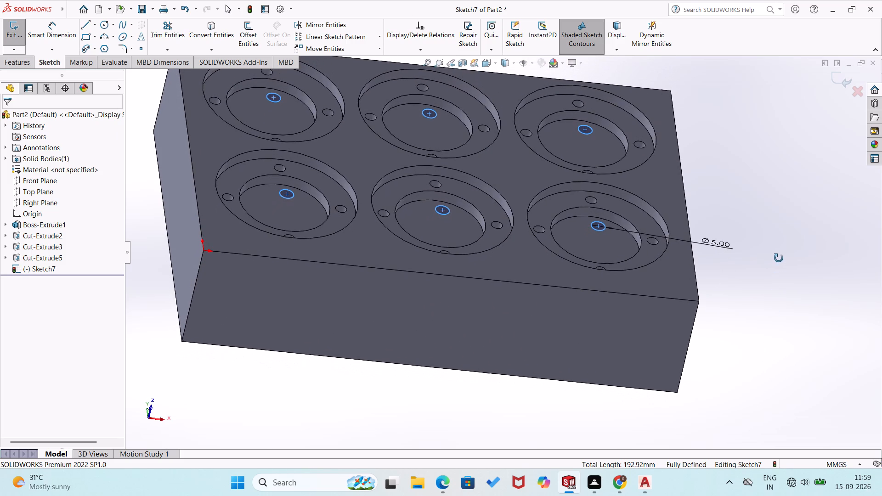
middle_drag(779, 258, 779, 257)
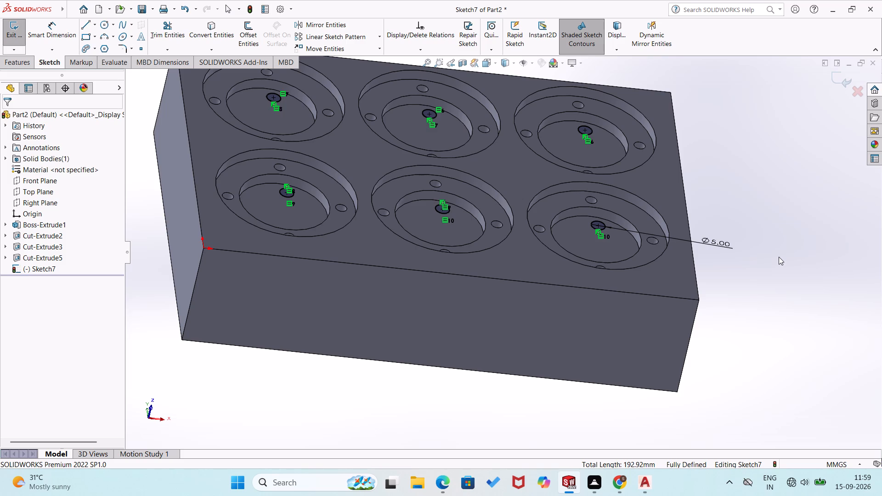
middle_drag(795, 254, 801, 254)
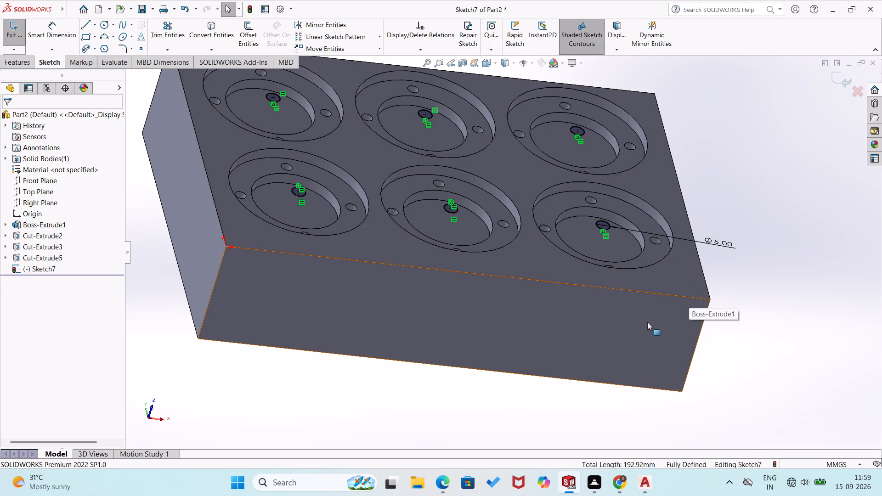
middle_drag(729, 339, 715, 340)
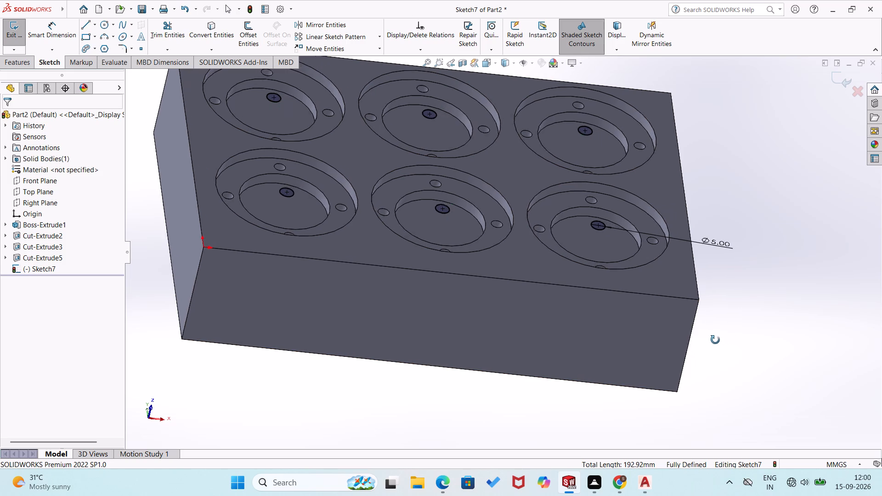
middle_drag(715, 340, 667, 332)
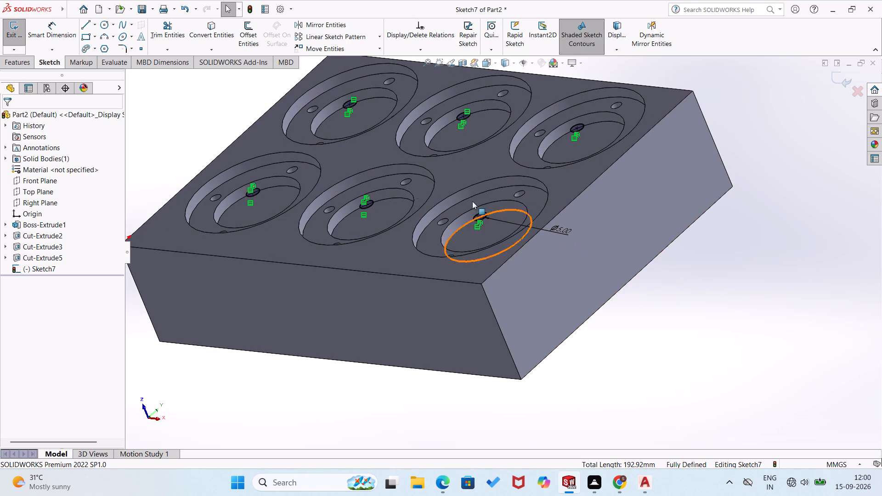
click(15, 57)
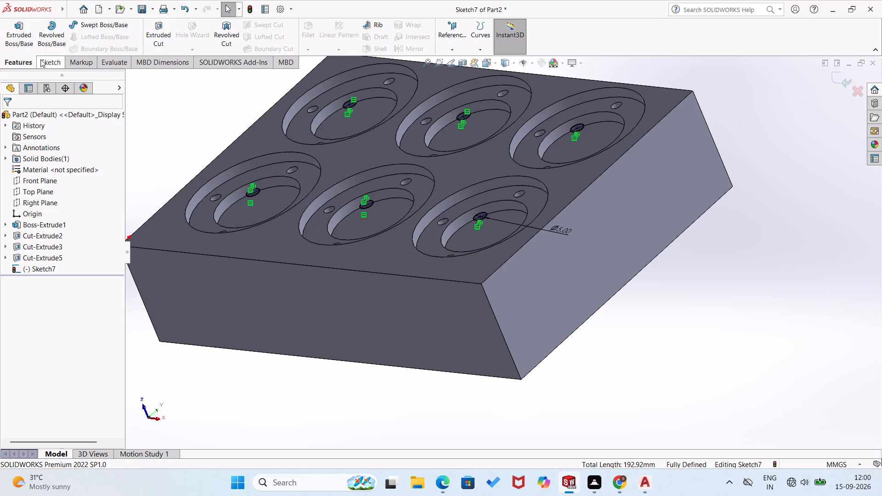
click(59, 62)
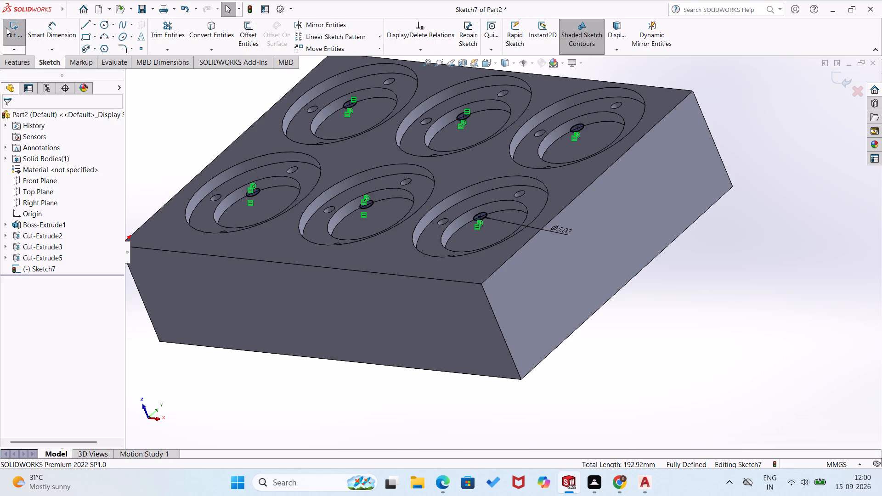
click(6, 28)
Set up a Chamfer on the pocketed face's long edge at the origin corner, with full preview.
click(17, 60)
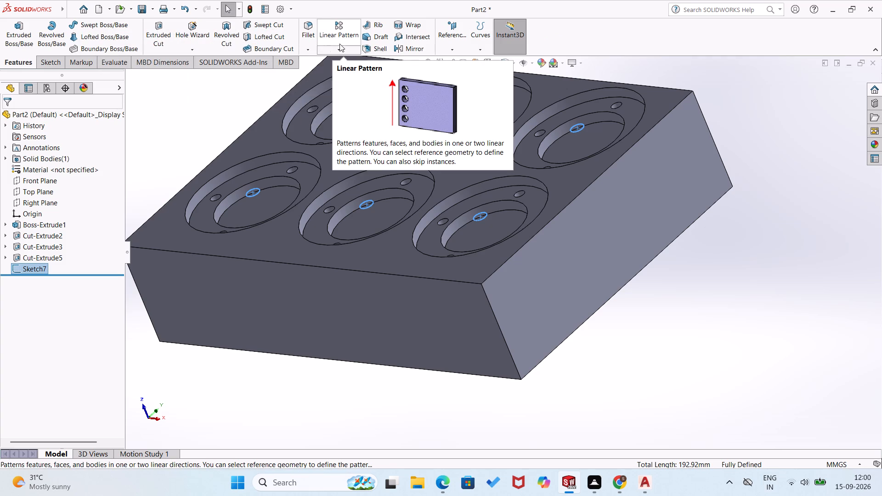
click(314, 48)
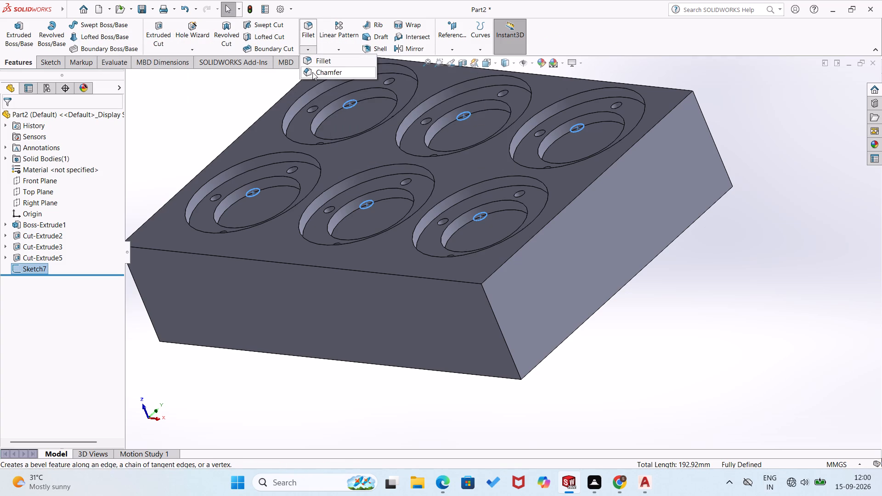
click(312, 72)
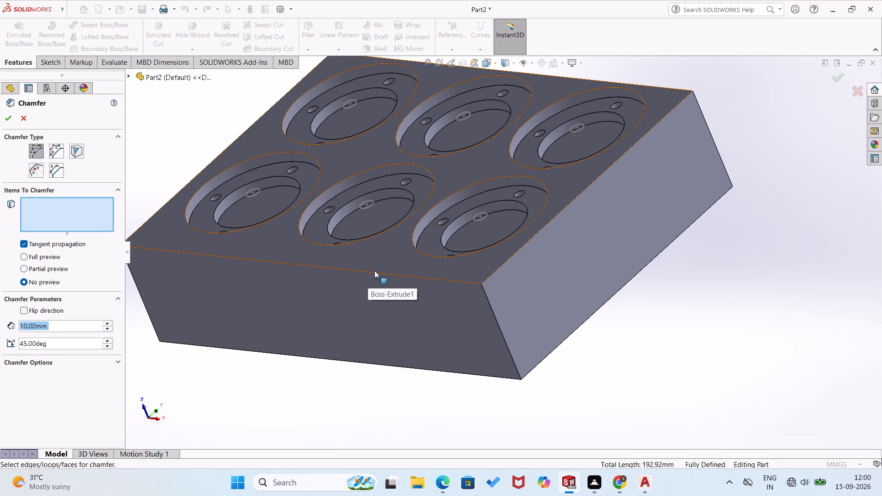
click(373, 272)
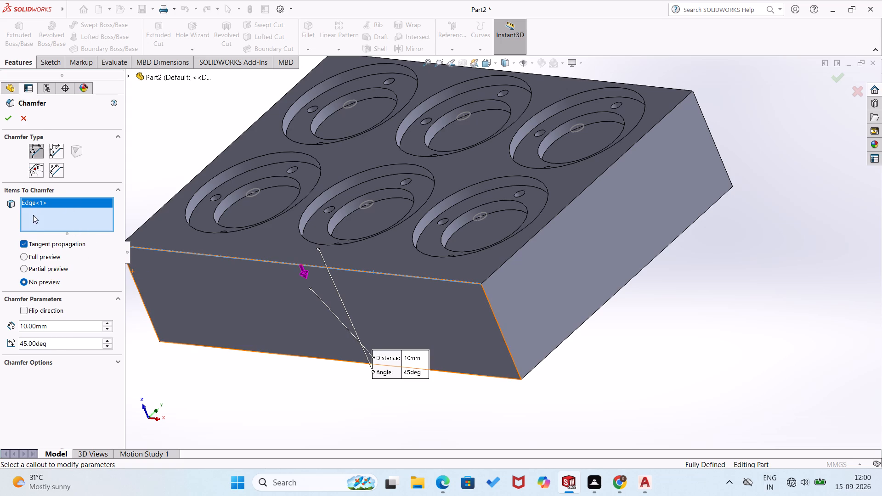
click(25, 258)
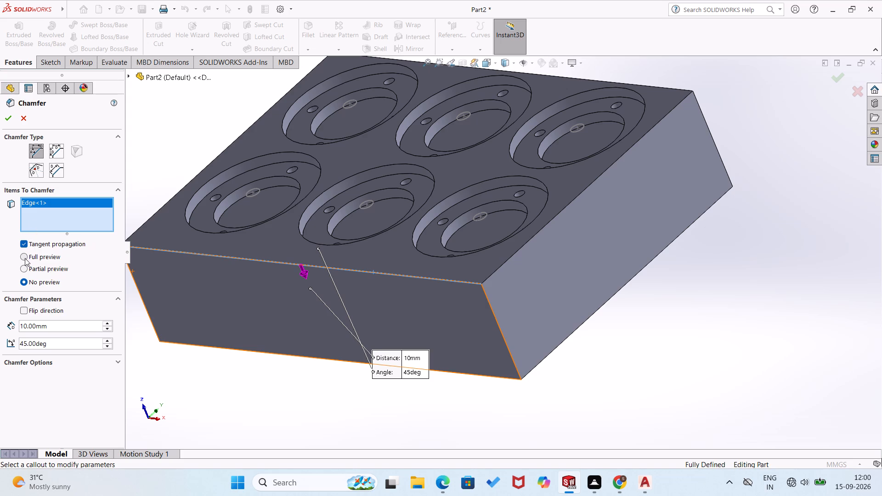
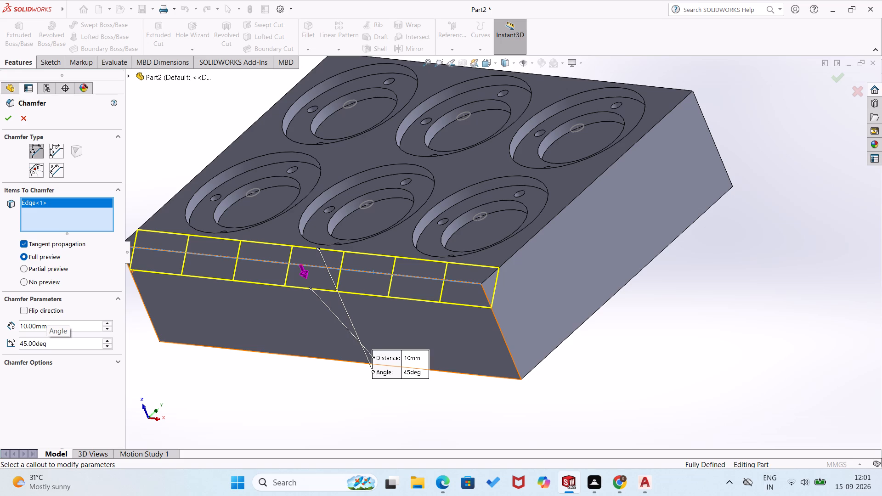
Set the chamfer distance to 2.5 mm at 45° and apply it to the pocketed face's long edge at the origin corner.
click(27, 346)
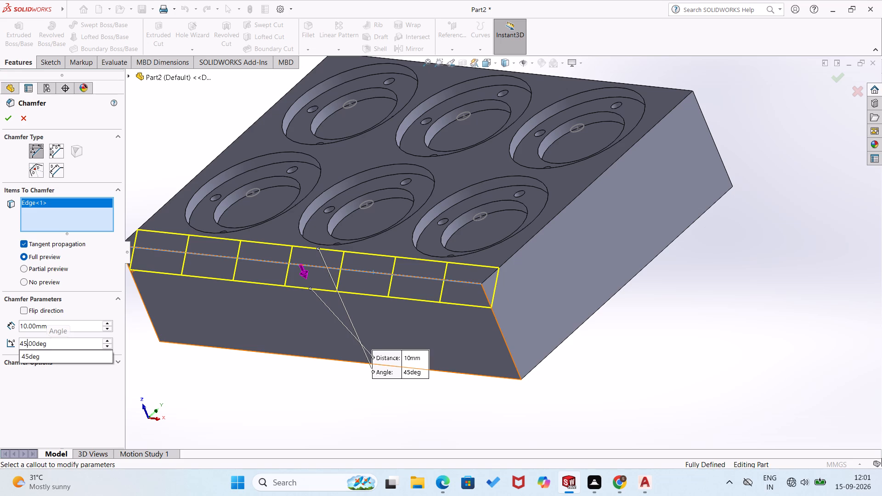
click(59, 326)
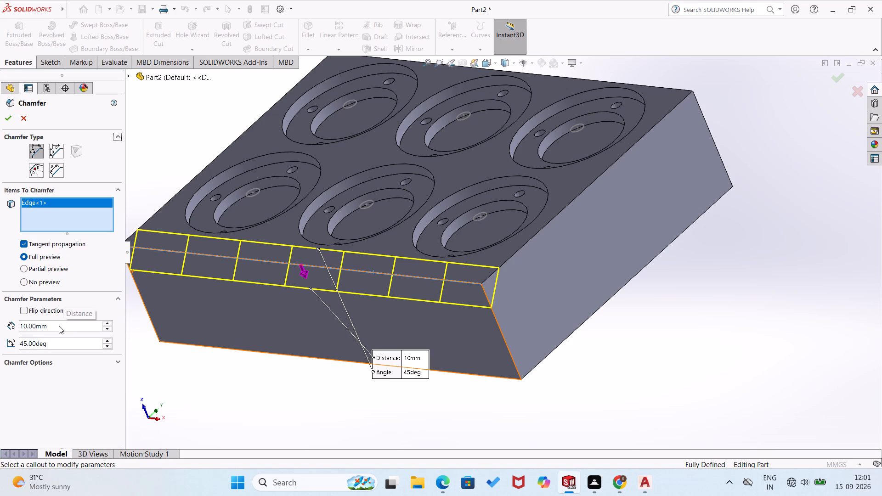
click(59, 326)
drag(59, 326, 30, 323)
drag(50, 327, 13, 323)
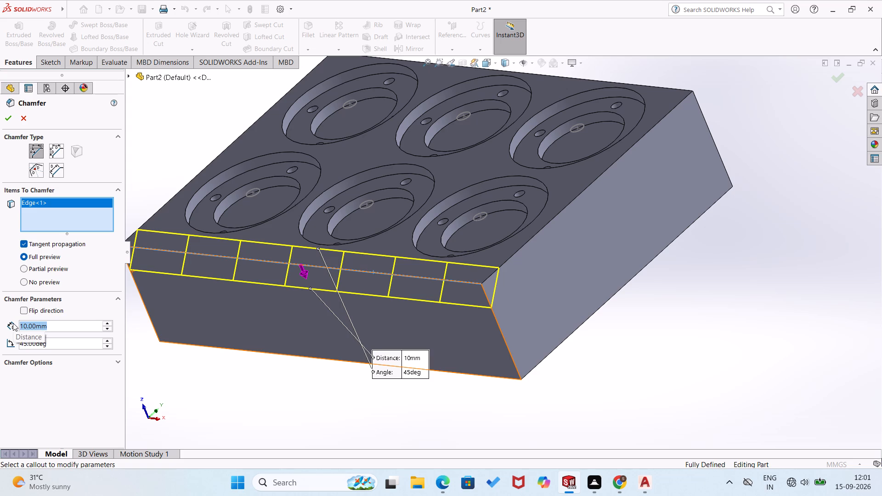
text(2.5)
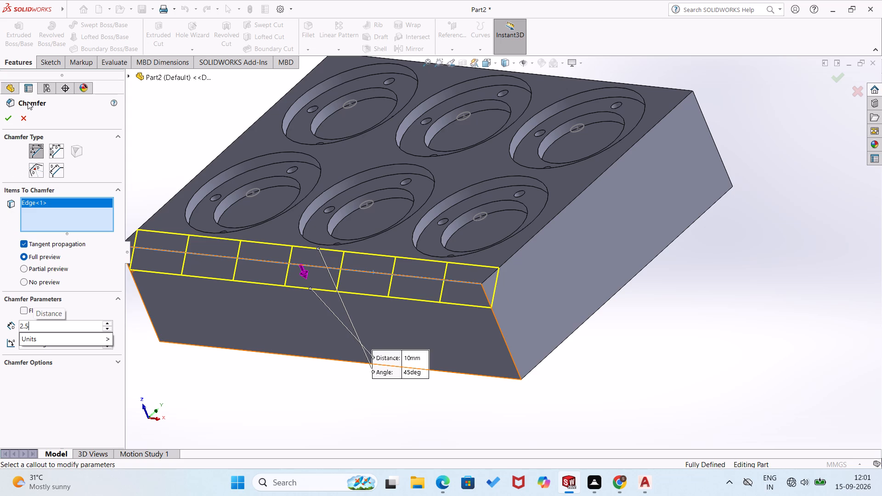
click(6, 117)
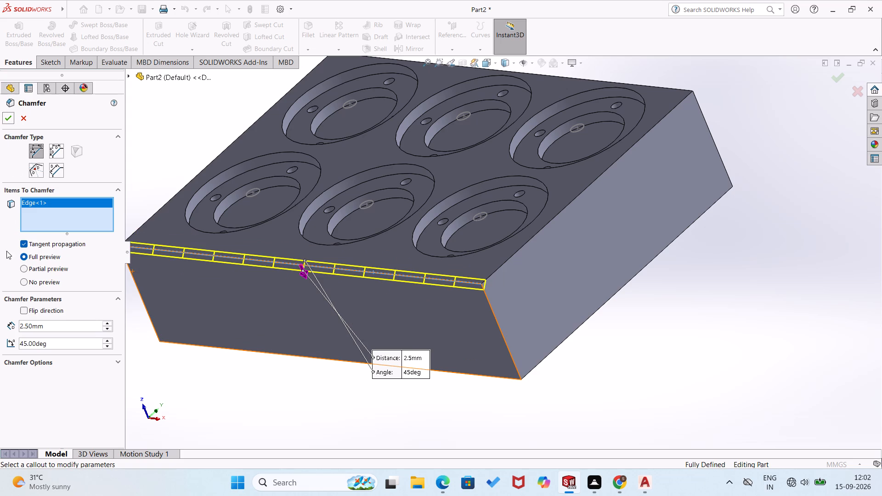
click(188, 134)
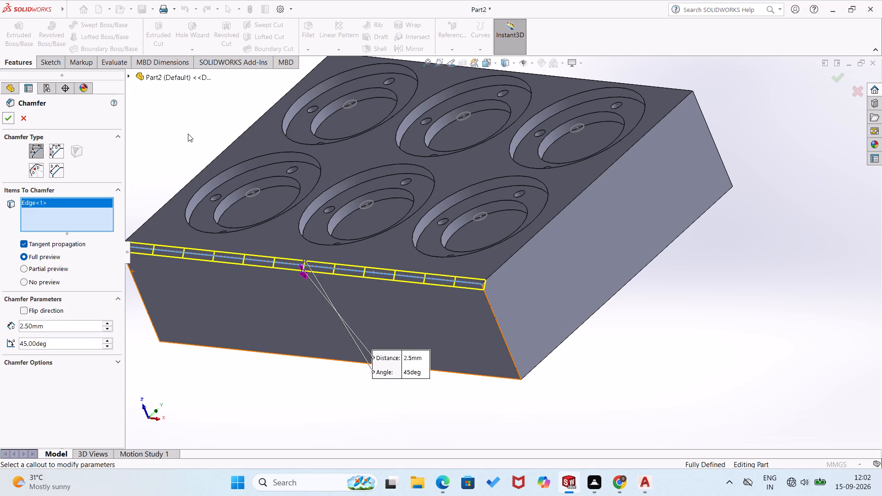
click(188, 134)
click(2, 113)
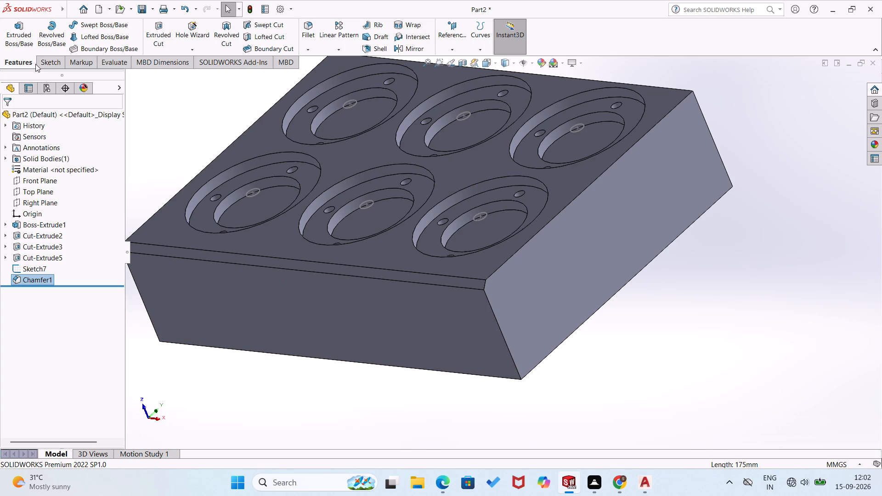
Chamfer the pocketed face's short edge farthest from the origin by 2.5 mm at 45°.
click(306, 49)
click(318, 70)
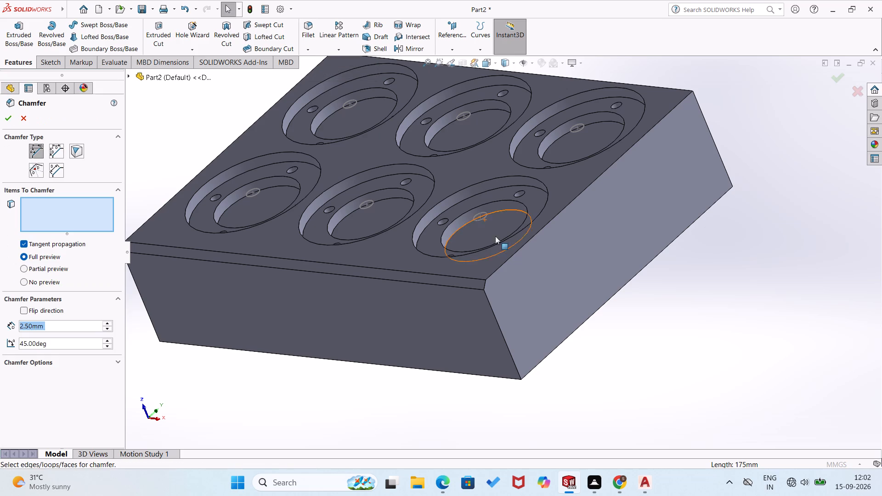
click(506, 262)
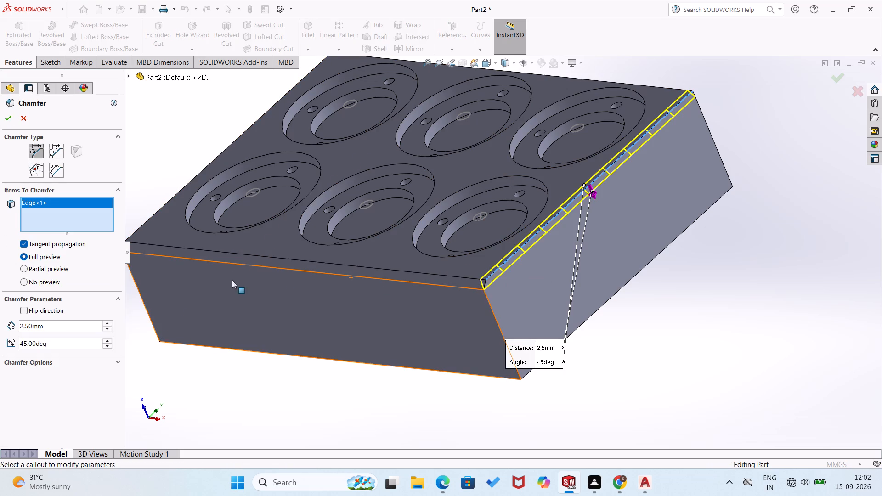
click(7, 119)
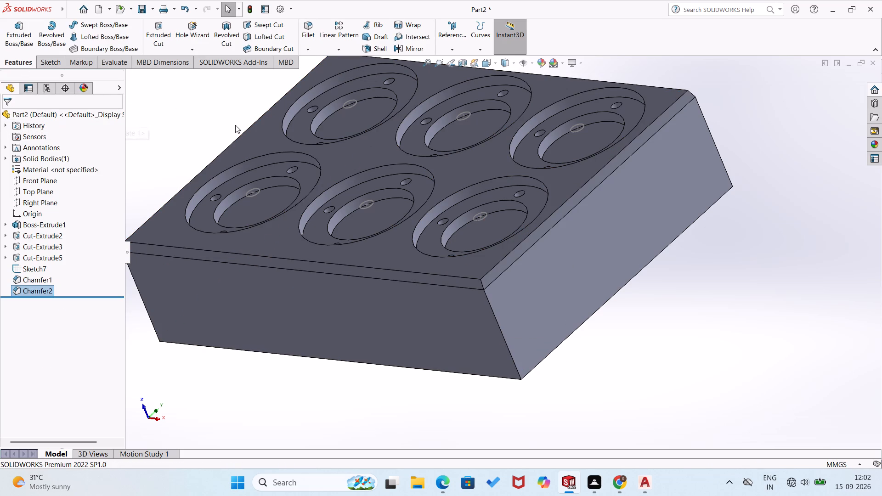
Chamfer the pocketed face's short edge on the origin side by 2.5 mm at 45°.
middle_drag(211, 132, 305, 201)
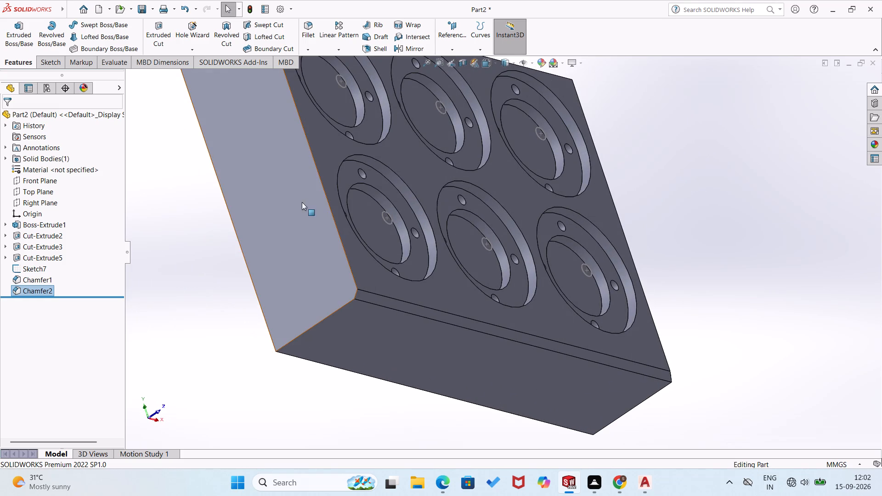
click(316, 51)
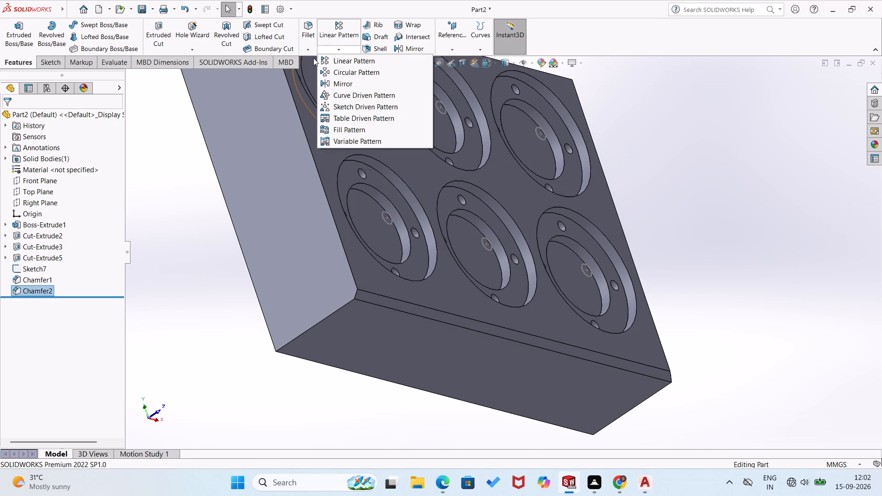
click(328, 71)
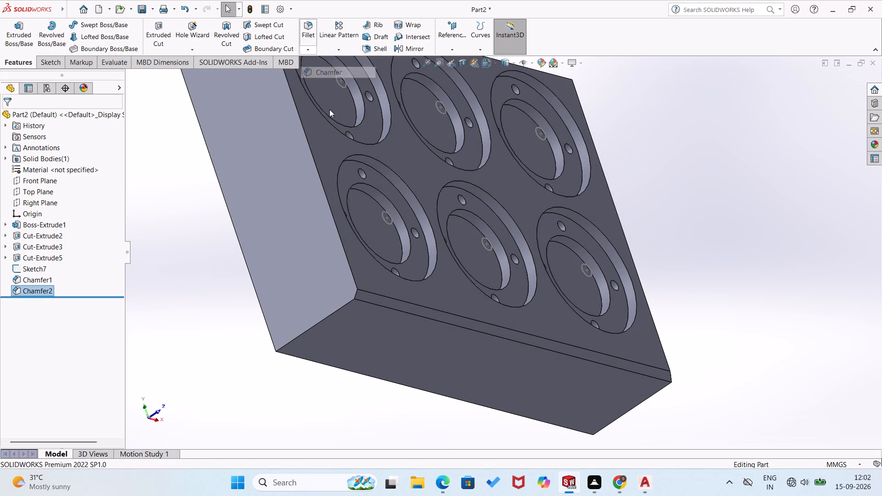
click(310, 150)
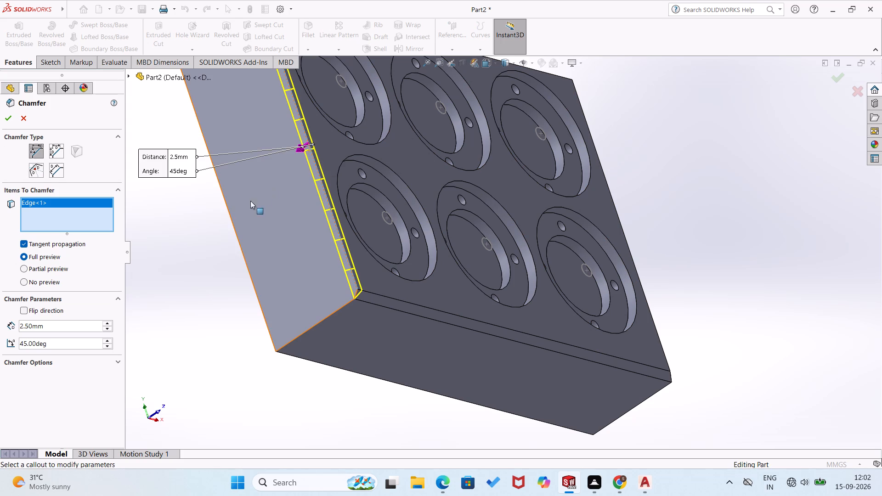
click(7, 118)
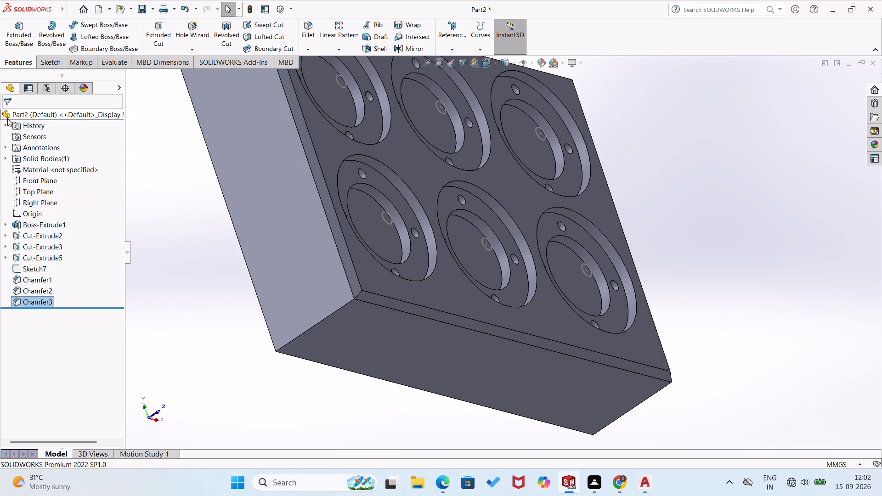
Chamfer the pocketed face's remaining long edge, opposite the origin, by 2.5 mm at 45°.
middle_click(171, 182)
scroll(171, 185, up, 2)
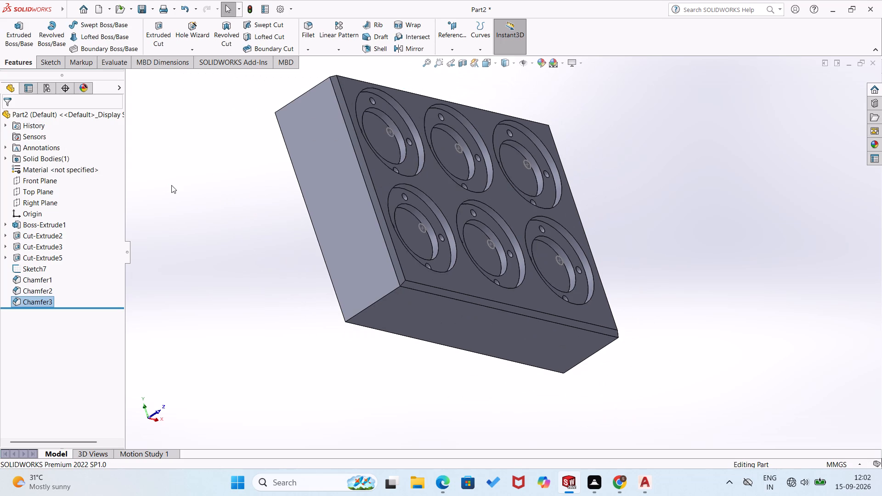
middle_drag(173, 186, 181, 286)
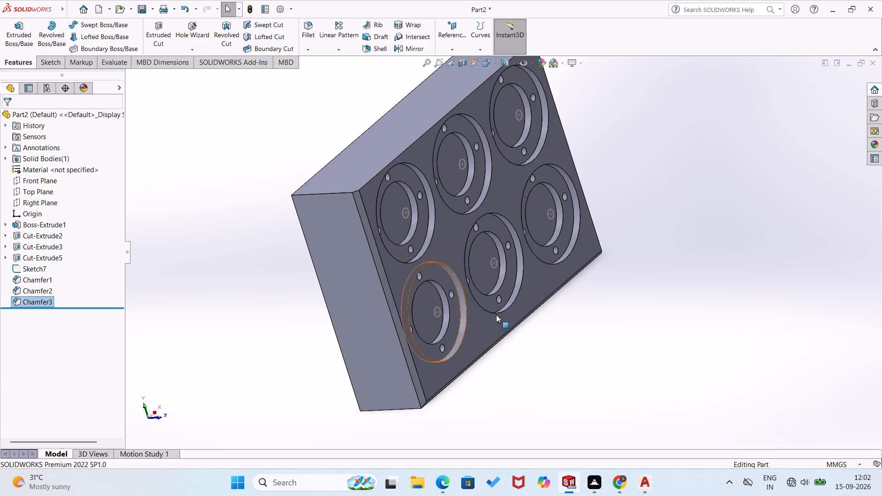
middle_drag(569, 392, 481, 372)
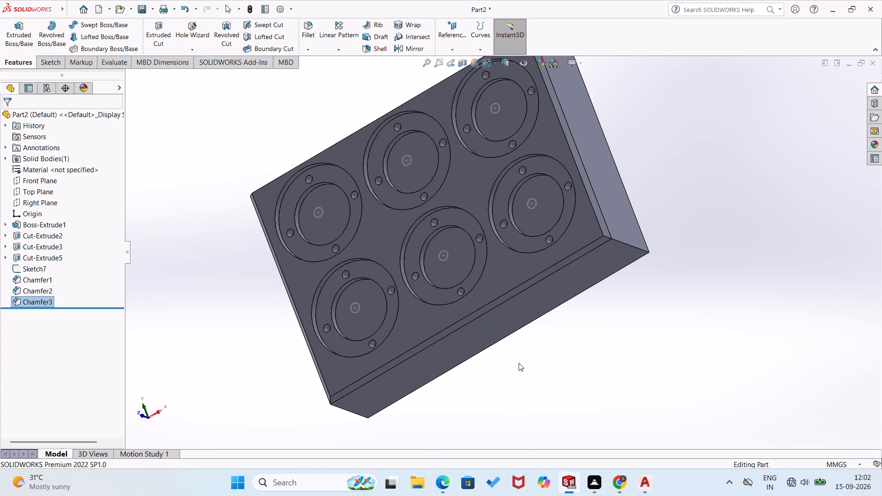
middle_drag(512, 390, 533, 403)
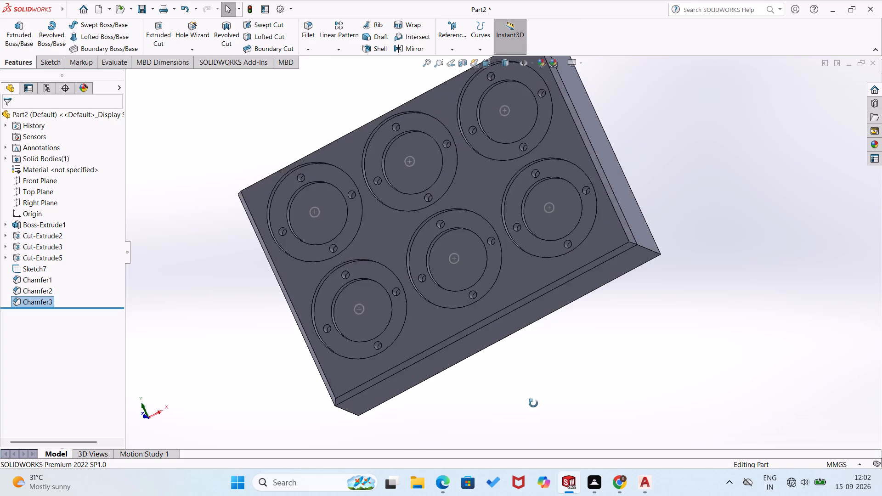
middle_drag(533, 403, 582, 435)
click(394, 153)
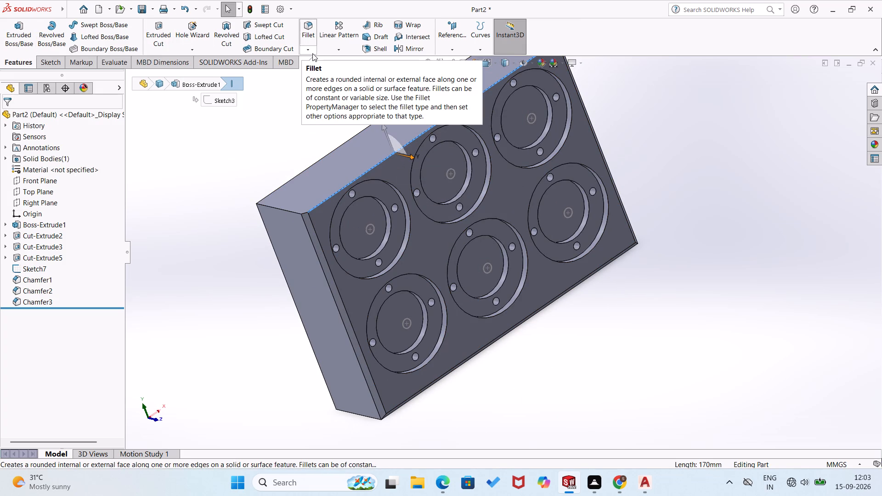
key(Escape)
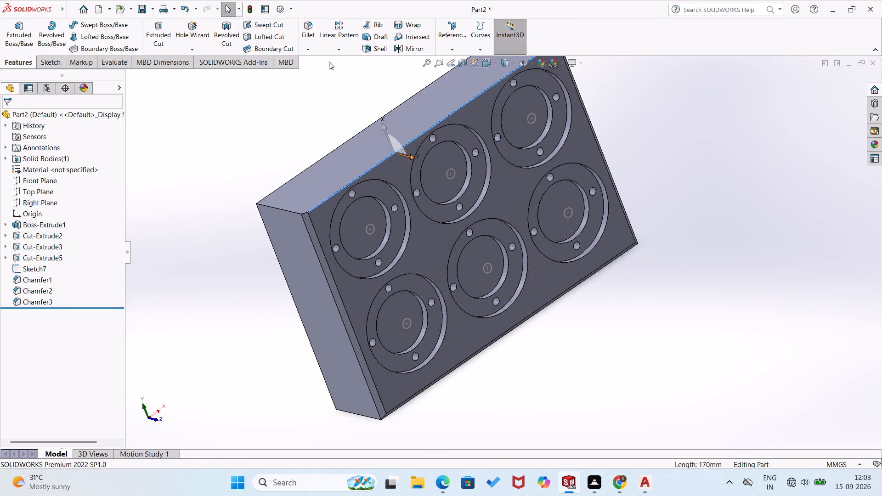
key(Escape)
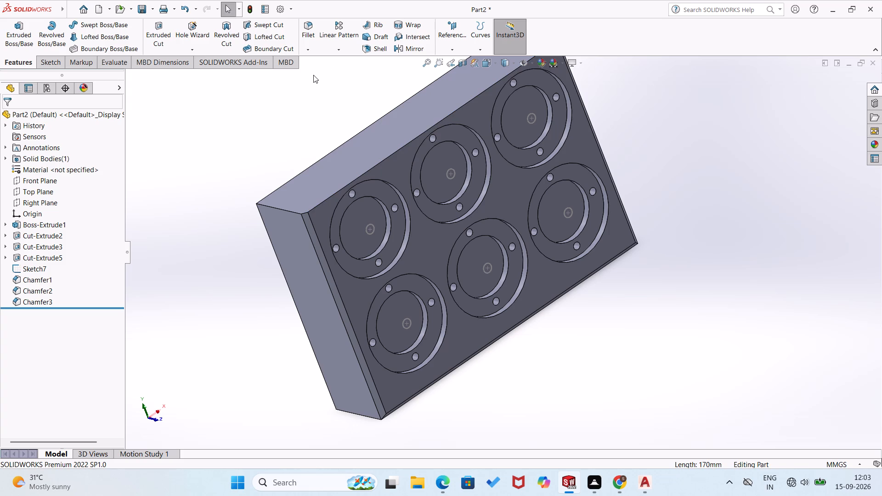
click(311, 48)
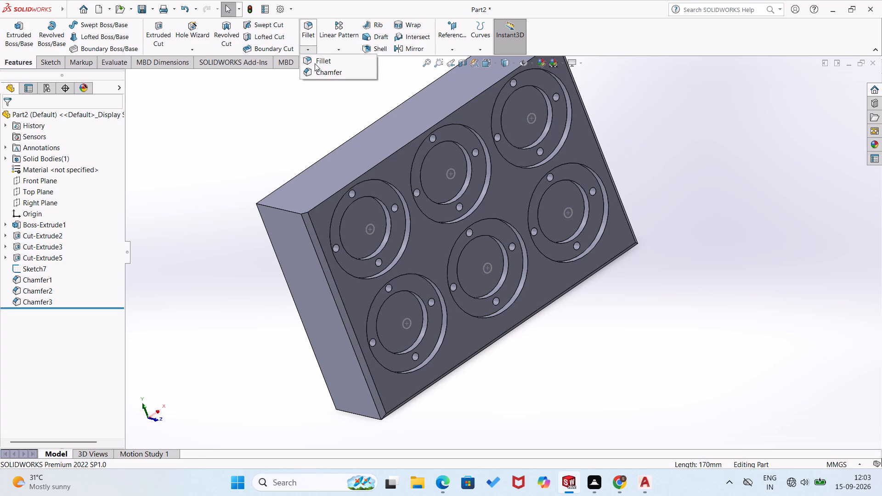
click(322, 71)
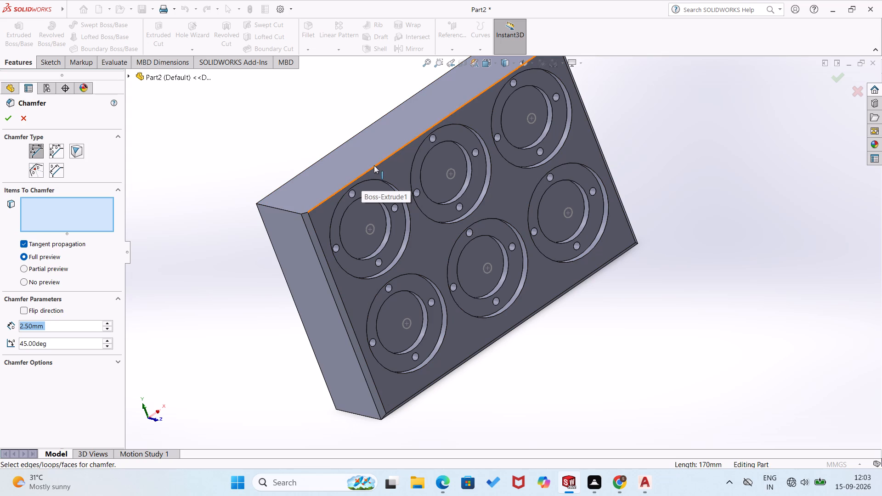
click(374, 165)
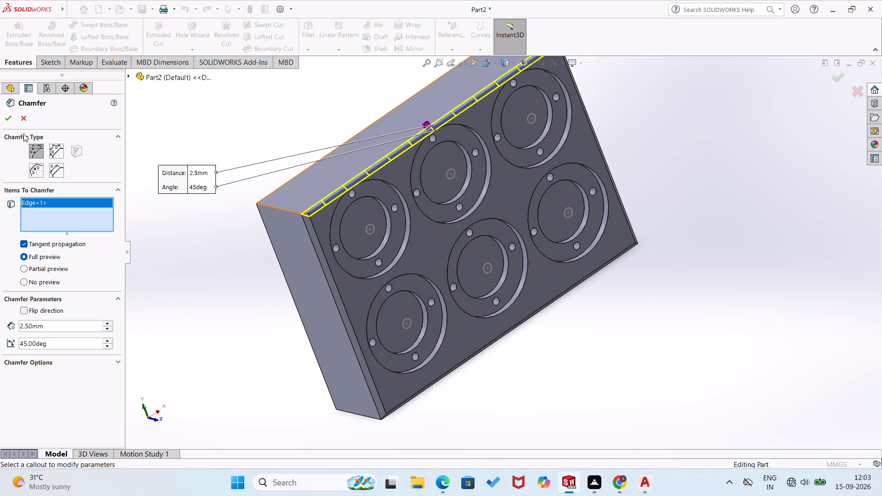
click(7, 121)
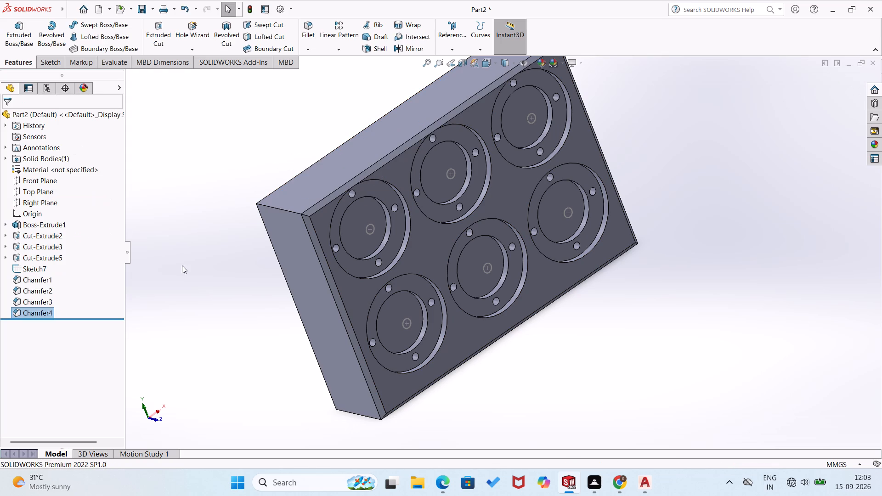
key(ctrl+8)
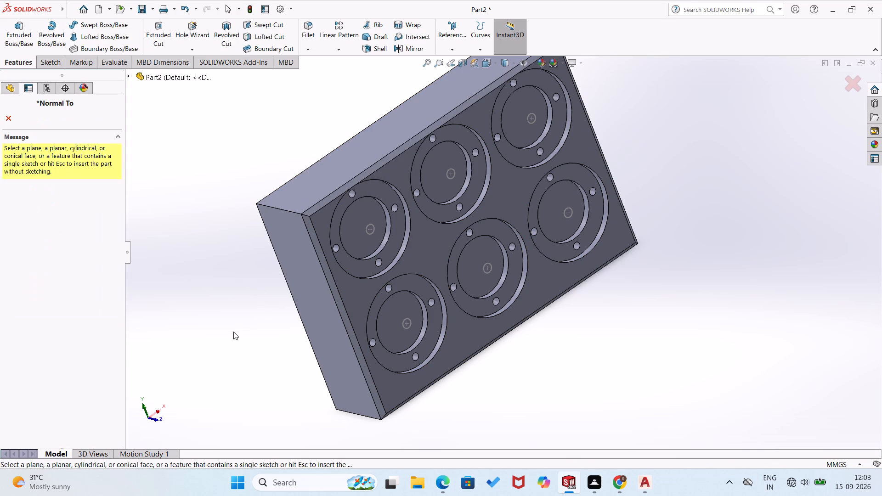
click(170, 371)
Chamfer the block's depth-wise corner edge between the +X short side and the −Y long side by 2.5 mm at 45°.
middle_drag(768, 414, 676, 325)
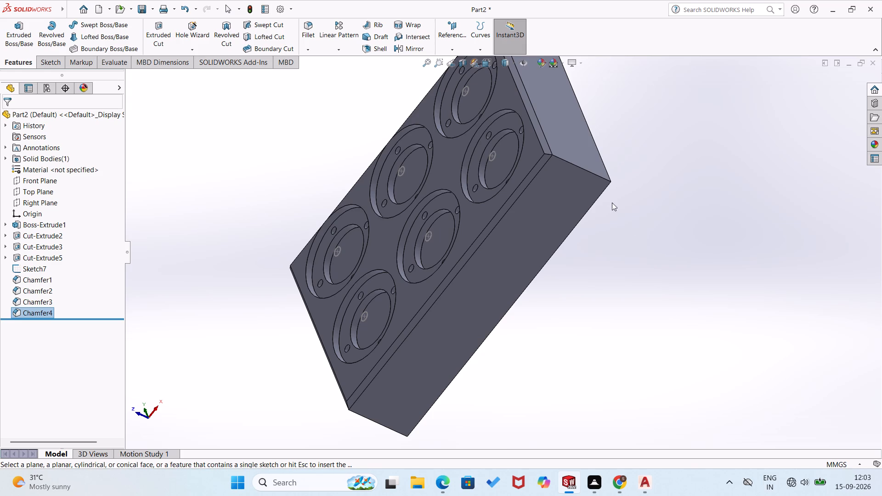
click(596, 175)
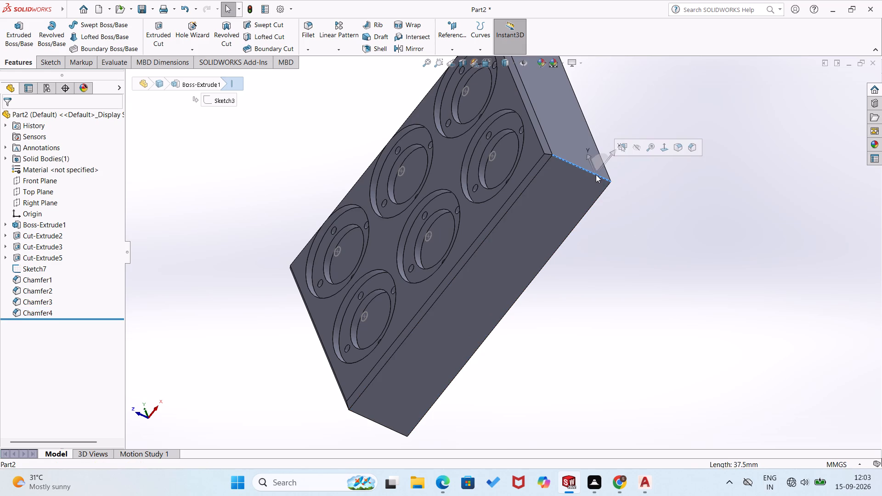
key(Escape)
key(Escape)
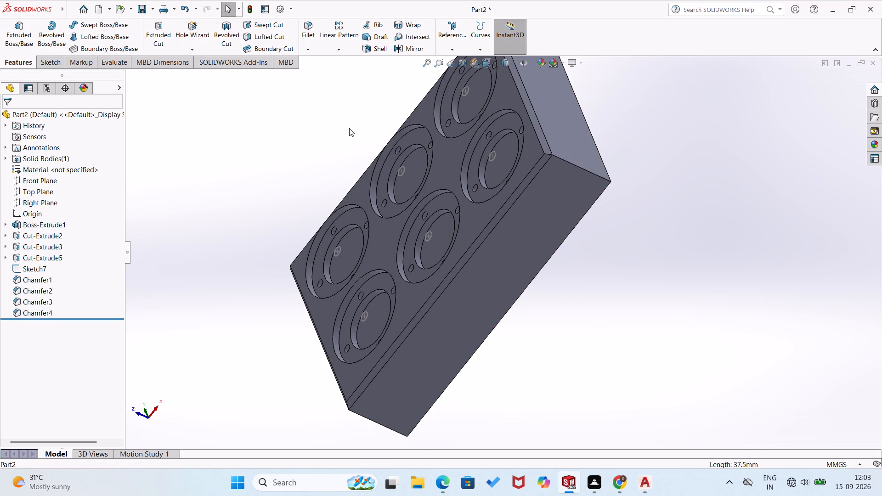
key(Escape)
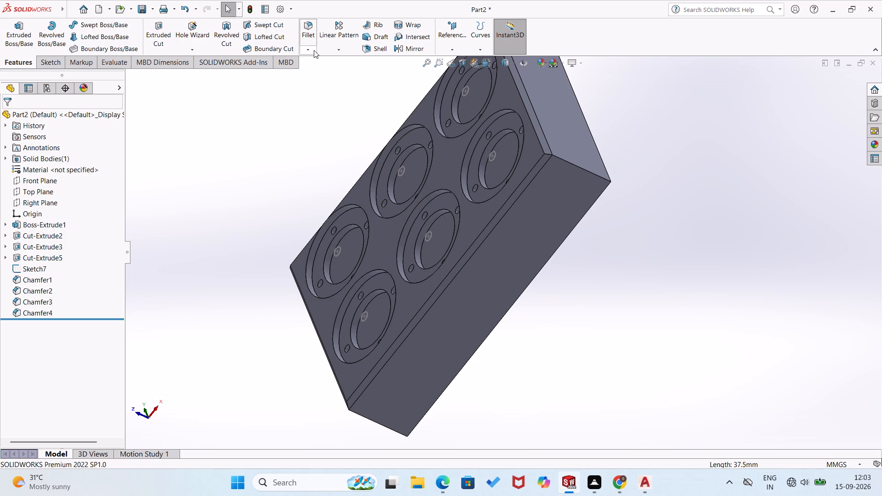
click(315, 49)
click(332, 72)
click(571, 162)
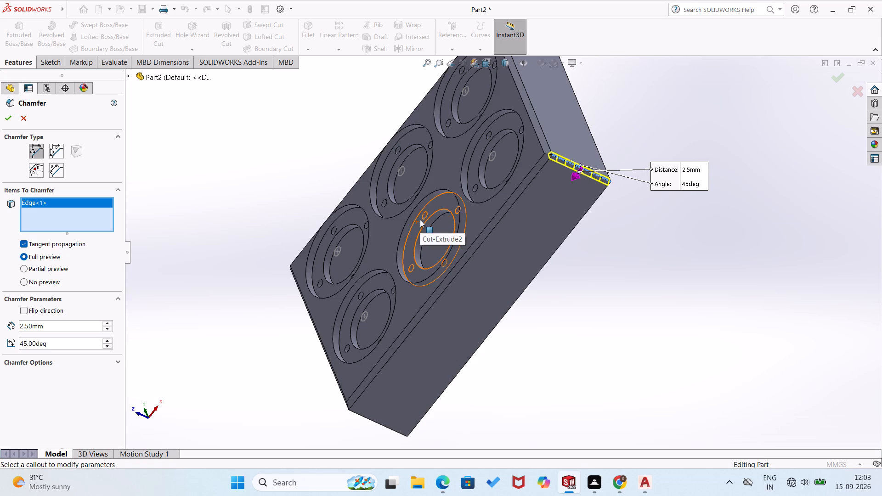
click(12, 117)
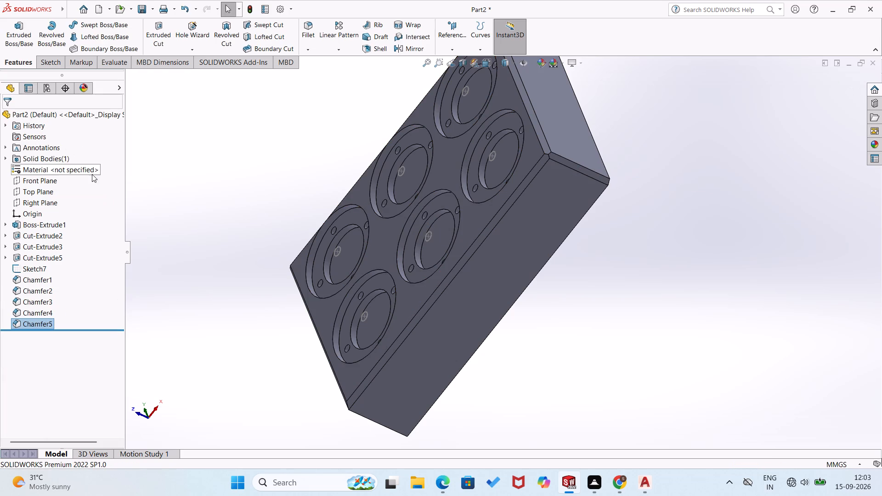
Chamfer the depth-wise corner edge between the −X short side and the −Y long side by 2.5 mm at 45°.
middle_drag(276, 306, 322, 241)
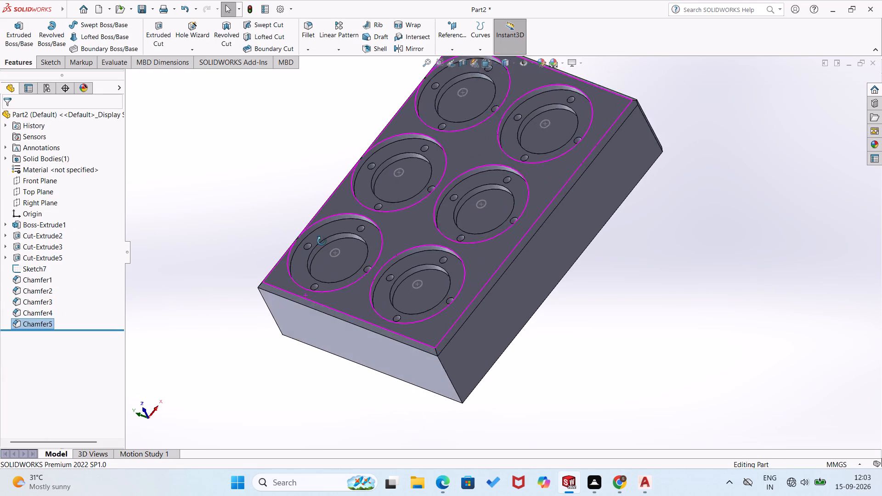
middle_drag(322, 241, 324, 237)
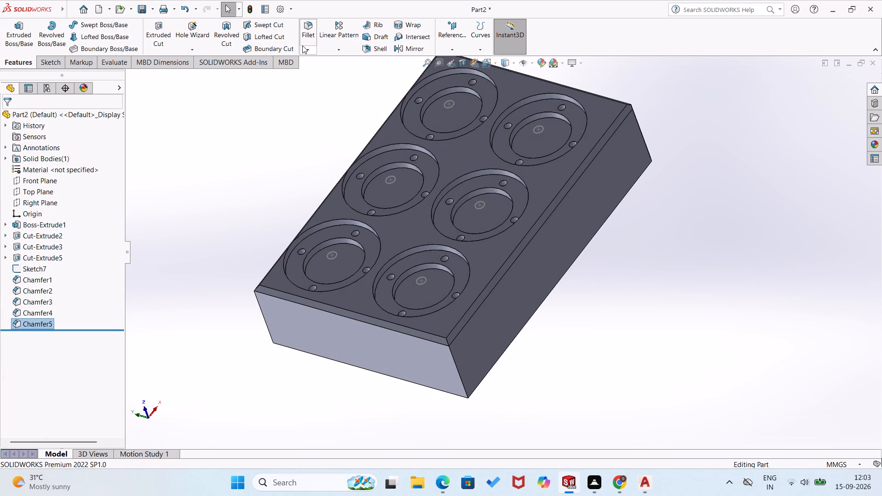
click(303, 45)
click(324, 73)
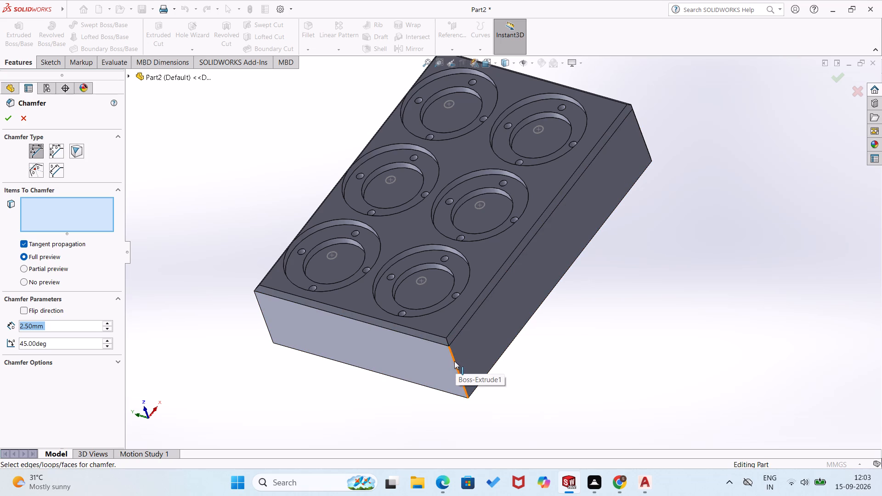
click(454, 361)
click(7, 114)
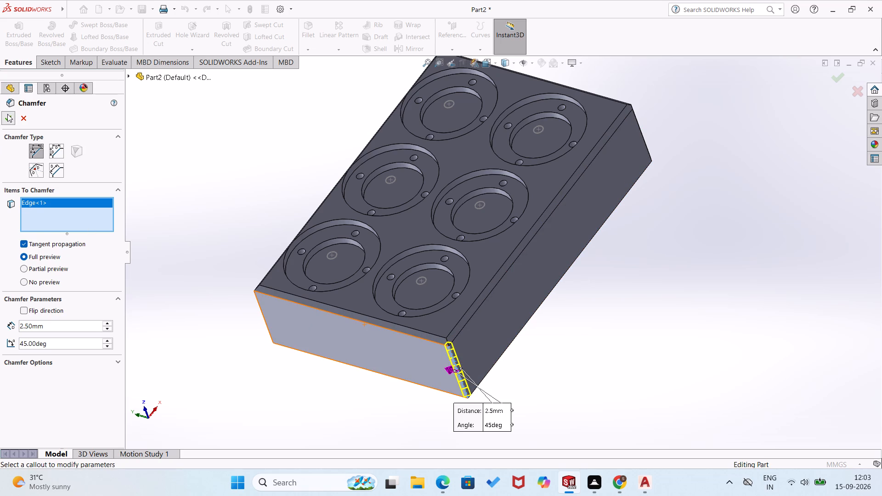
Chamfer the depth-wise corner edge between the −X short side and the +Y long side by 2.5 mm at 45°.
middle_drag(162, 271, 236, 272)
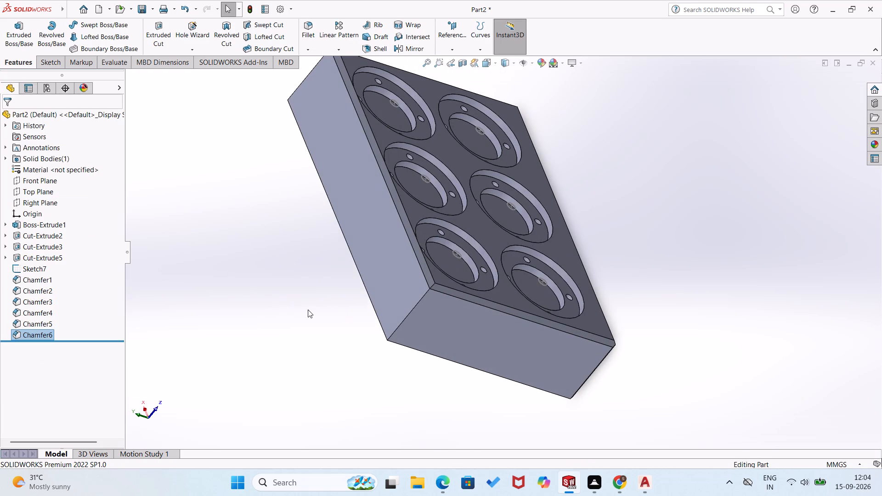
click(399, 325)
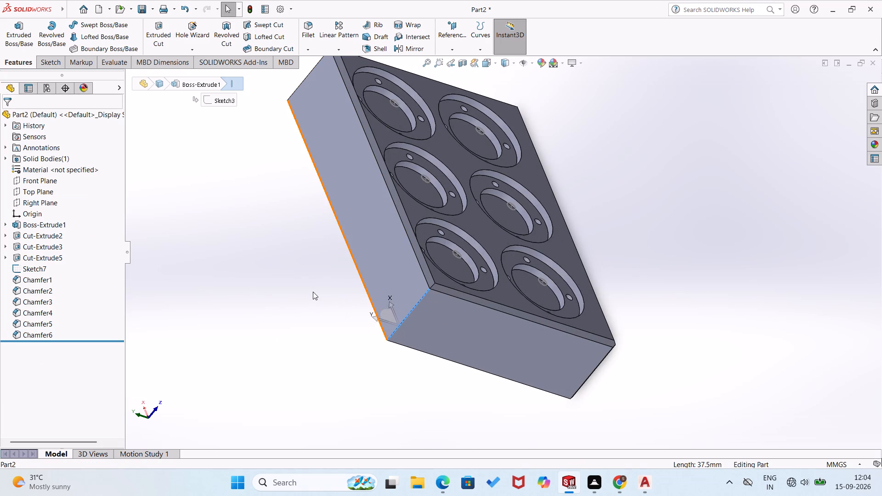
key(Escape)
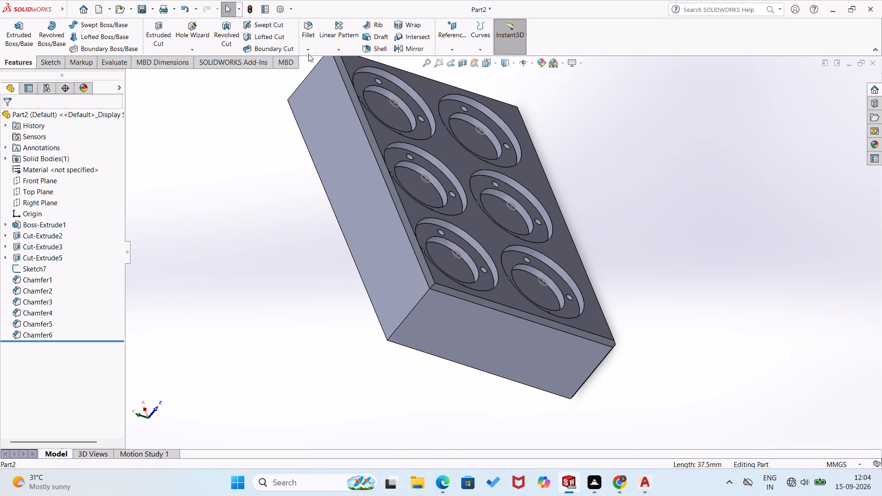
click(307, 53)
click(317, 72)
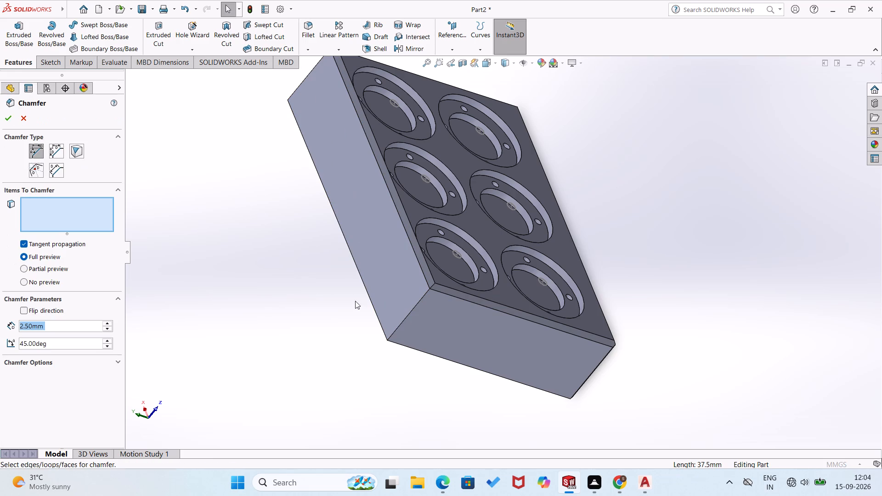
click(410, 312)
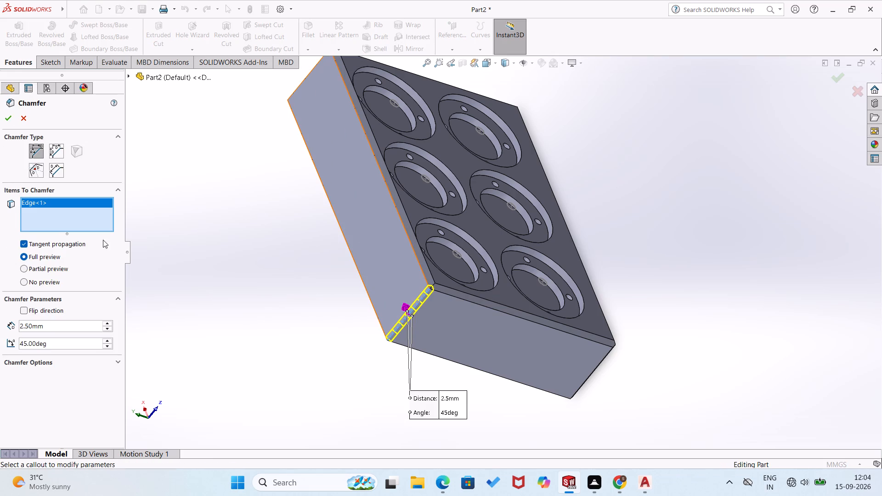
click(7, 116)
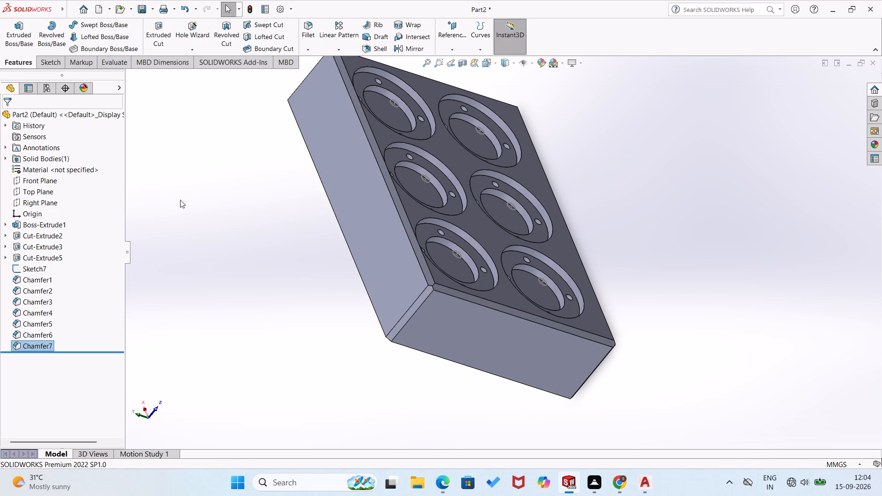
Chamfer the last depth-wise corner edge, between the +X short side and the +Y long side, by 2.5 mm at 45°.
middle_drag(180, 201, 268, 344)
click(314, 51)
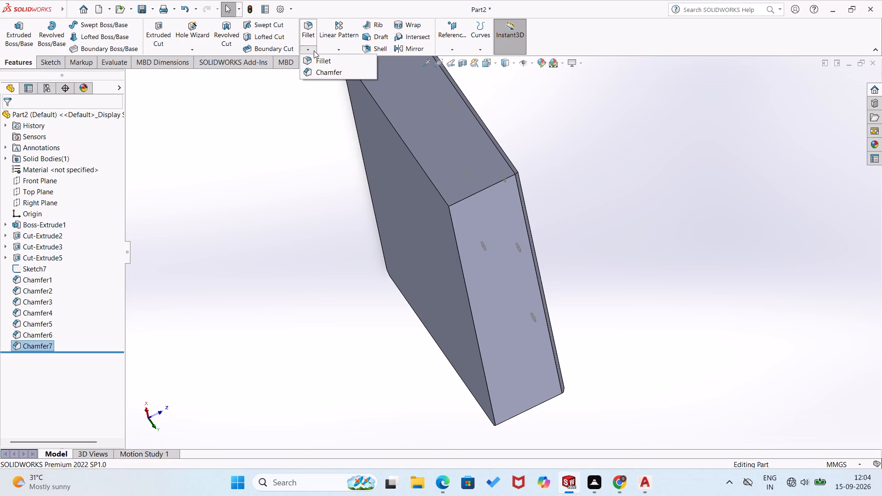
click(318, 70)
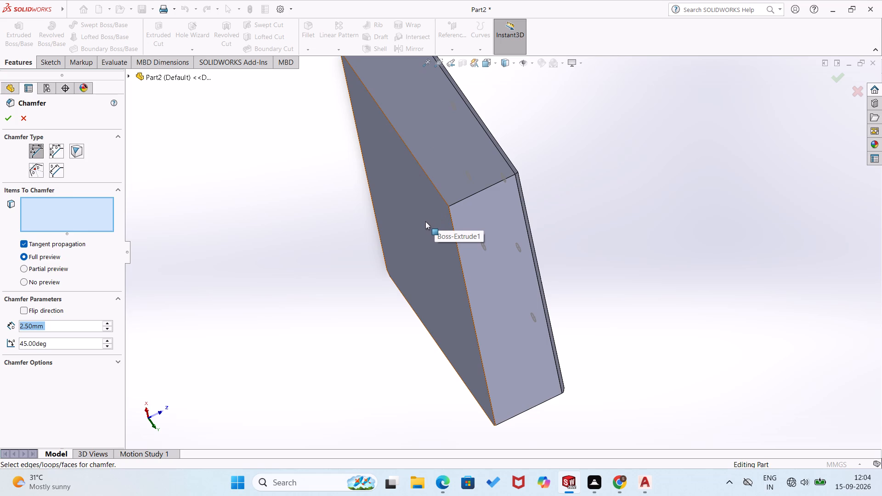
key(Escape)
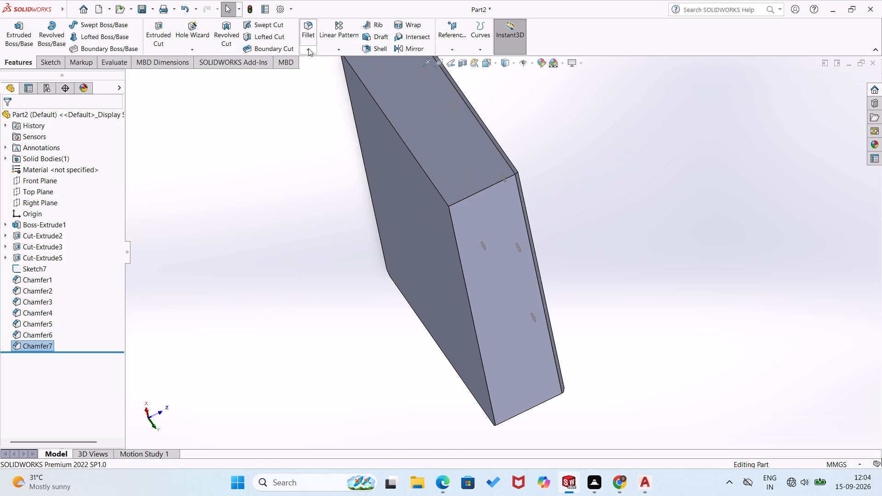
click(308, 48)
click(321, 69)
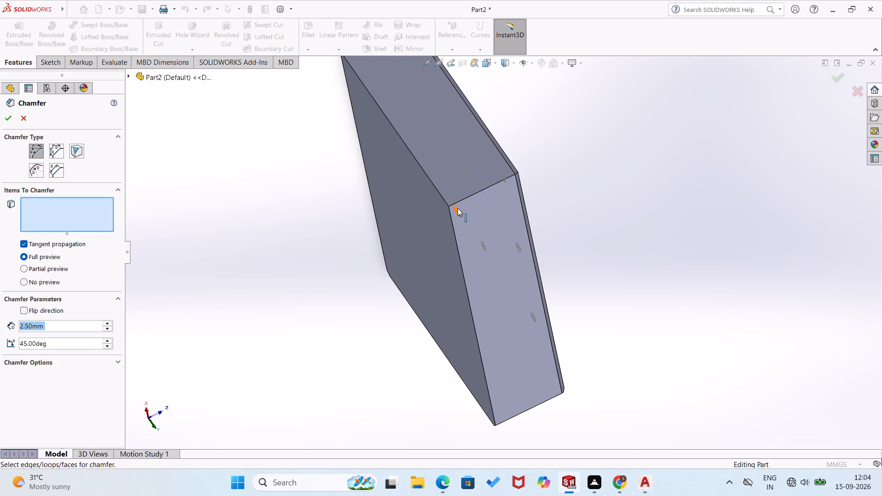
click(455, 203)
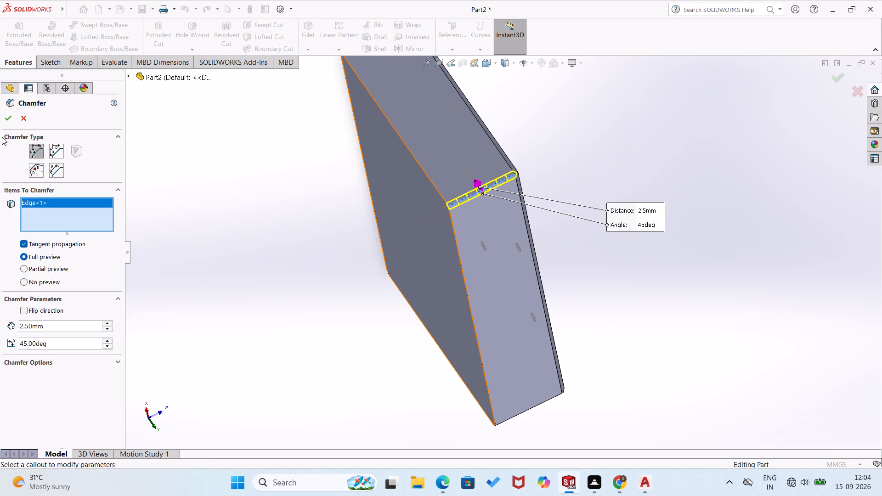
click(11, 118)
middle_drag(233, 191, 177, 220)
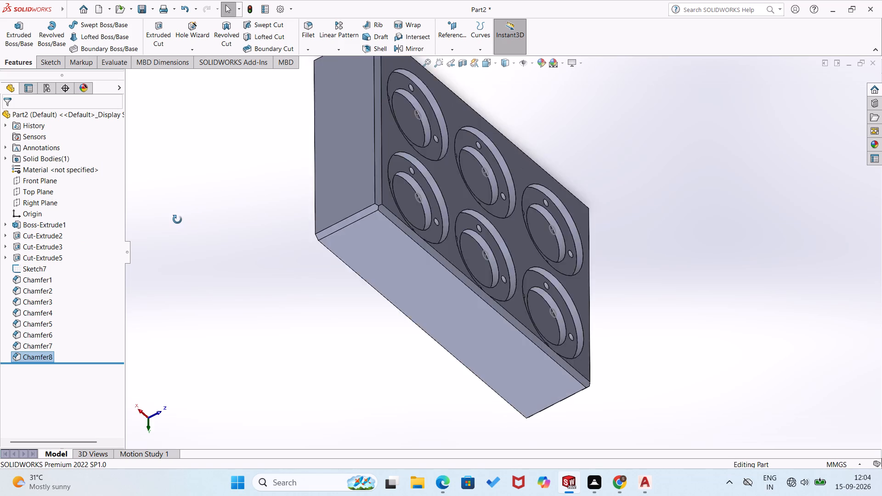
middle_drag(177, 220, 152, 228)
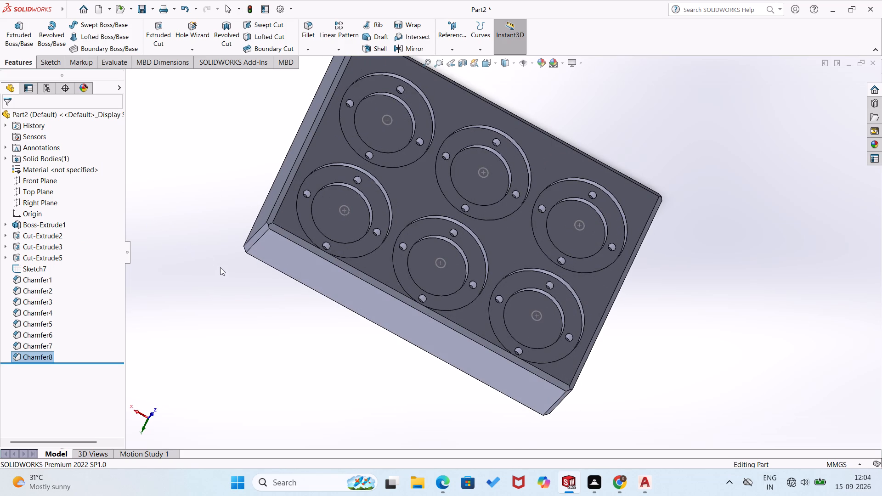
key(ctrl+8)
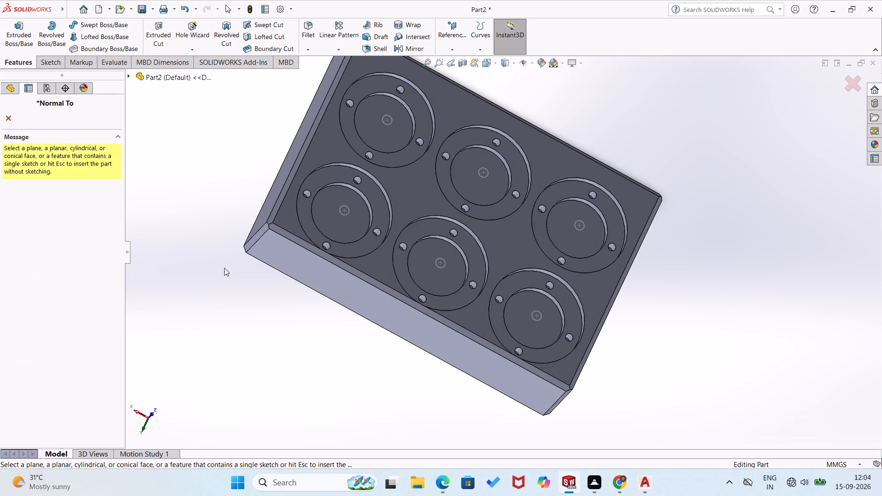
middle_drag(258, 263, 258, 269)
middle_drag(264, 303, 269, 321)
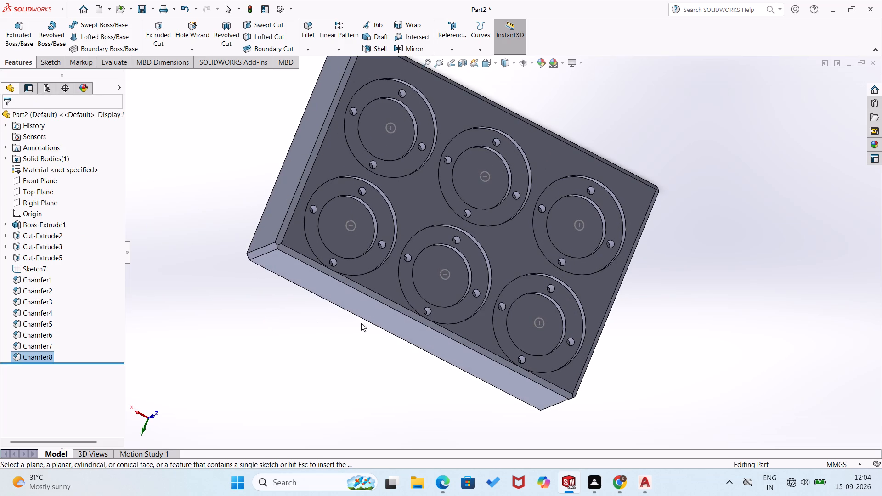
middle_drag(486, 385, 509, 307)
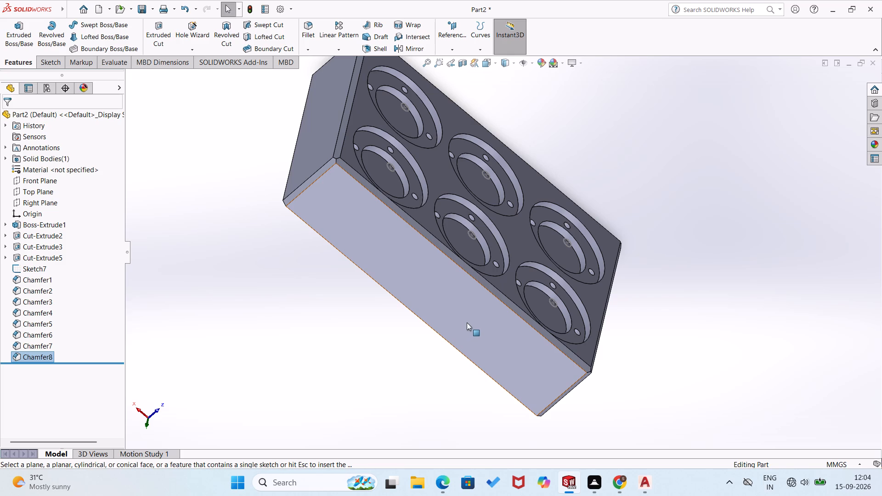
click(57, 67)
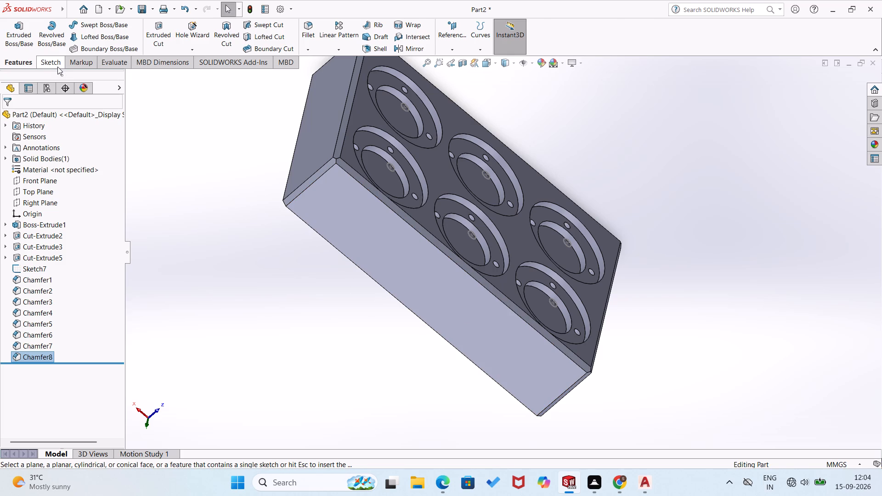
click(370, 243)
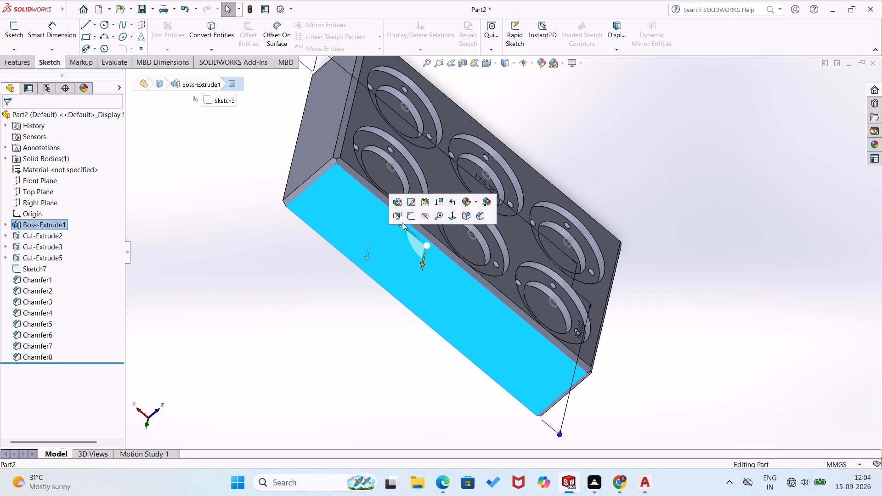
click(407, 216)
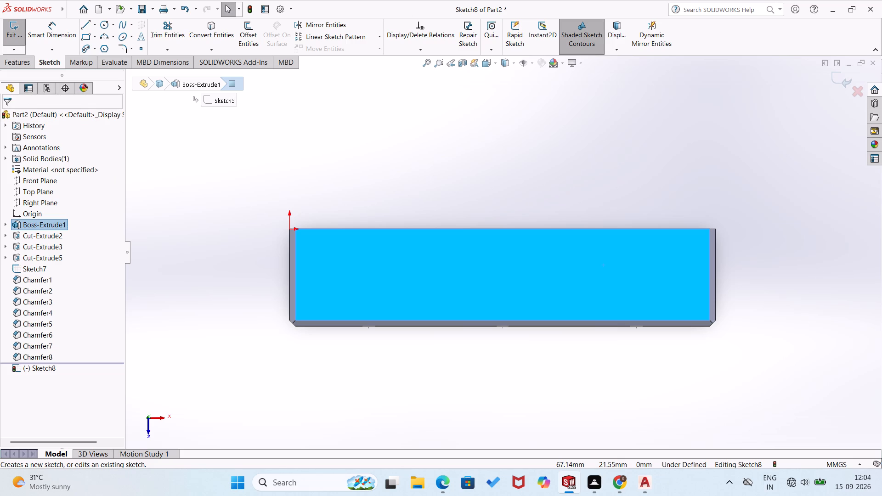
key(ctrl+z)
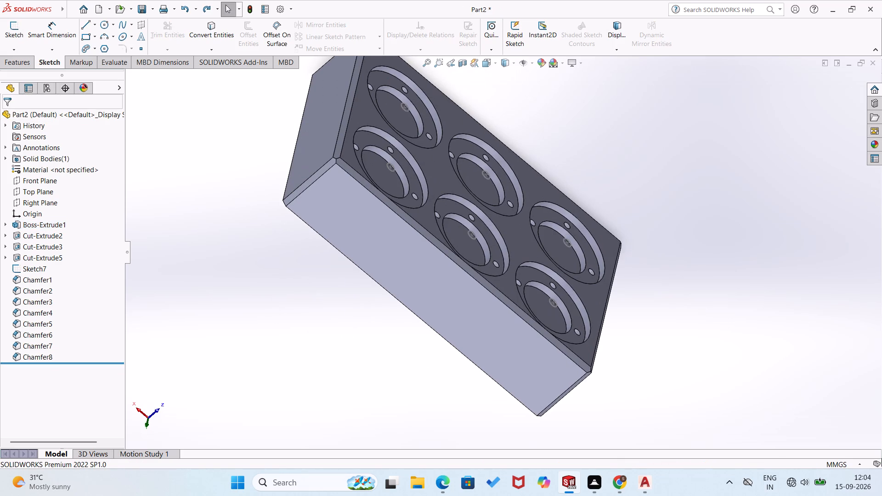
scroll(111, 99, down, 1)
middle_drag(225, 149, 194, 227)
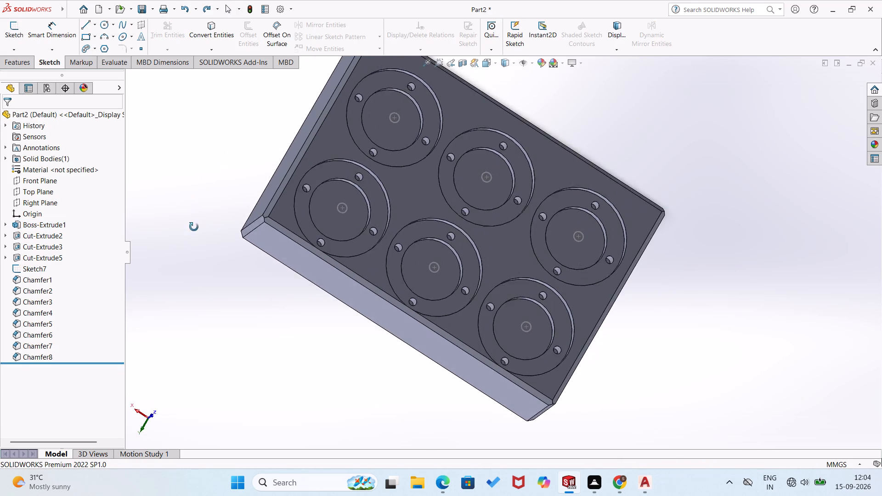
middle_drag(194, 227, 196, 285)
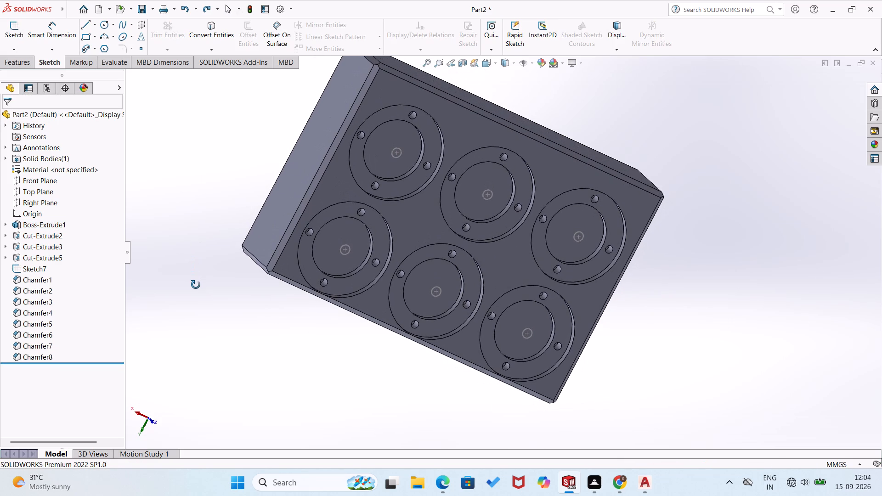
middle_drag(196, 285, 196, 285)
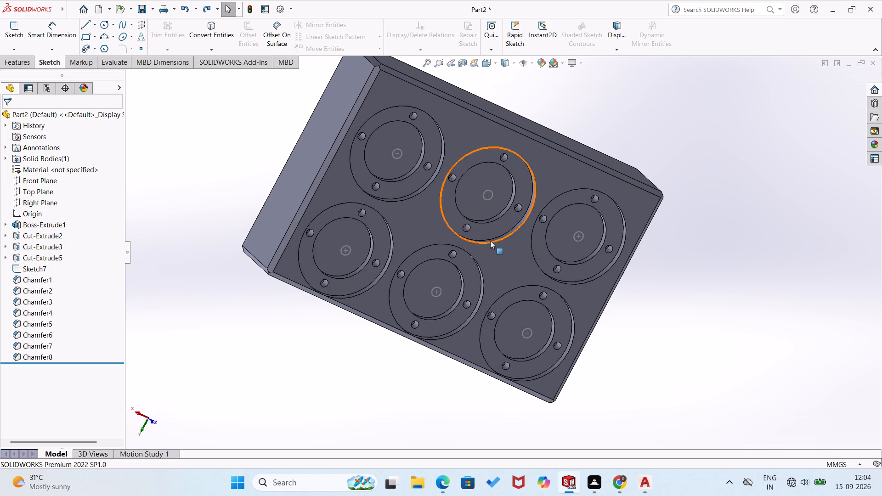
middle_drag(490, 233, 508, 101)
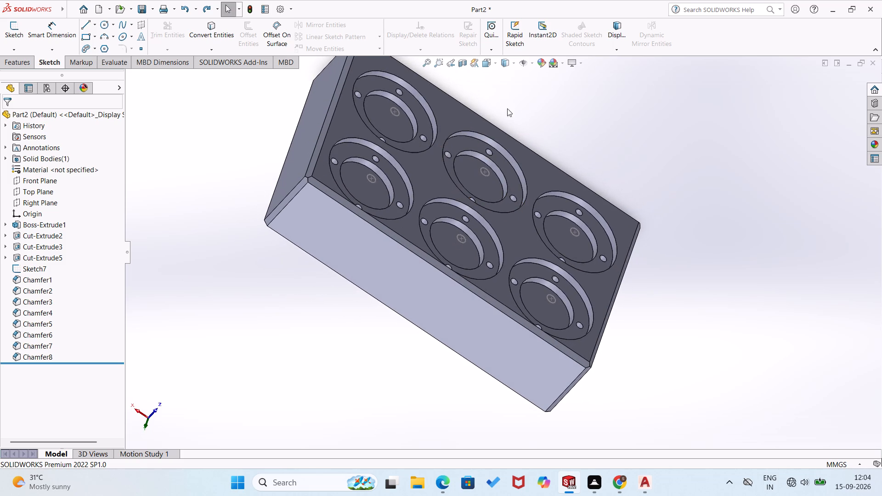
Sketch two level circles on the block's +Y long side face, with radii about 7.2 and 6.8 mm and centres about 82 mm apart.
click(403, 294)
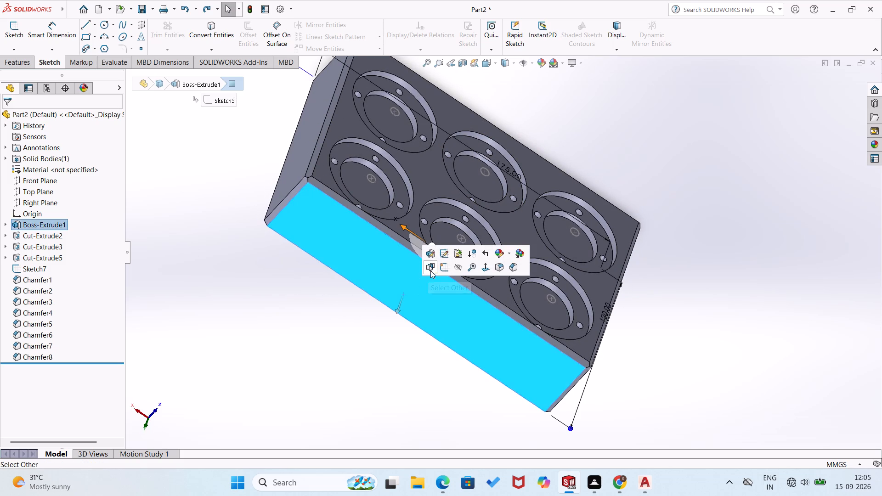
click(444, 263)
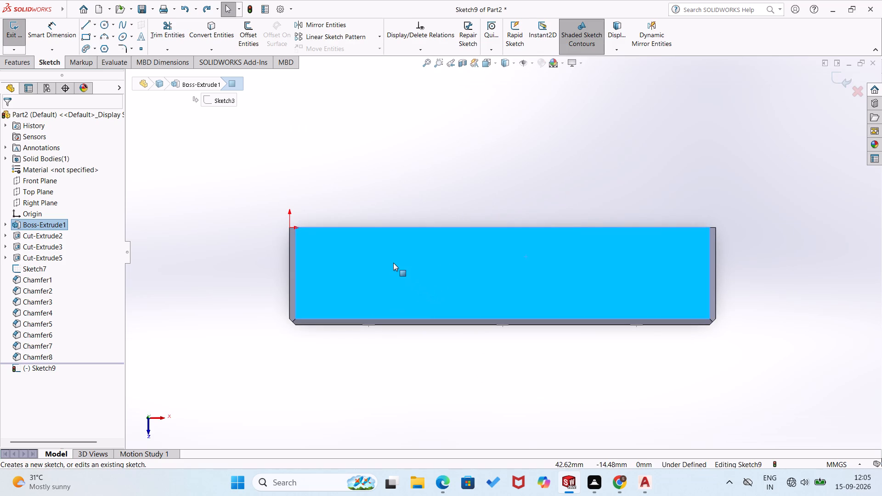
click(381, 279)
click(407, 173)
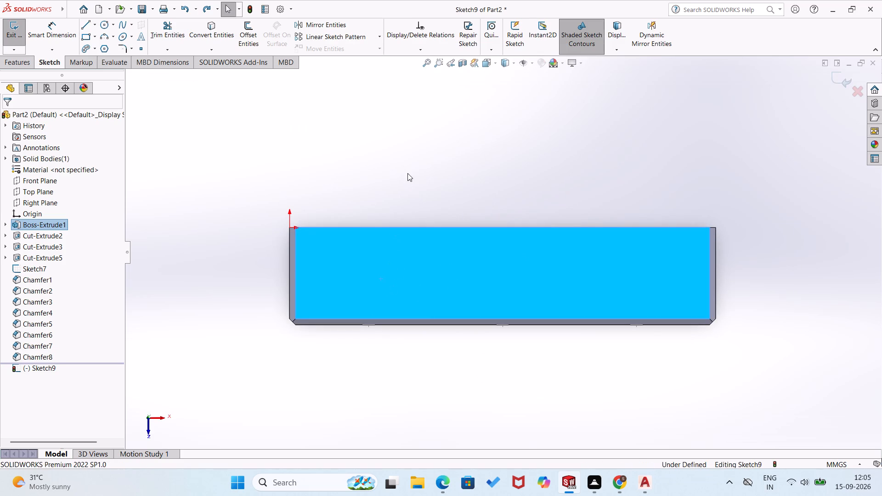
click(105, 24)
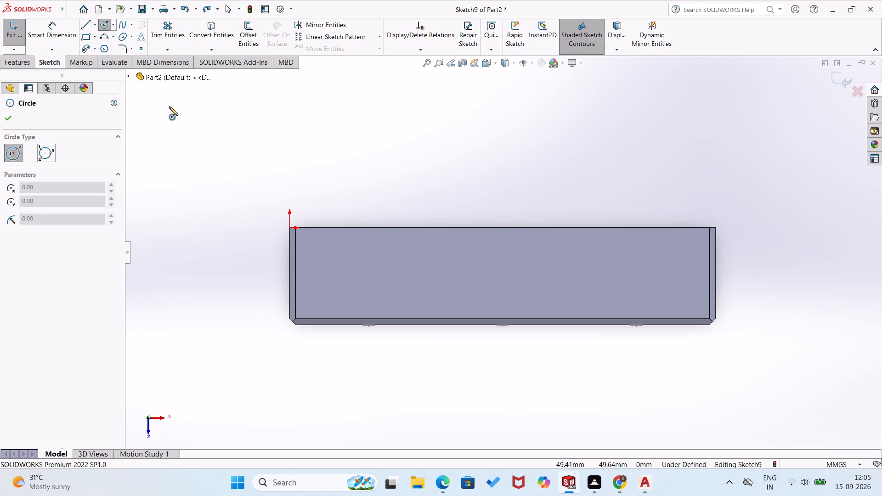
click(396, 268)
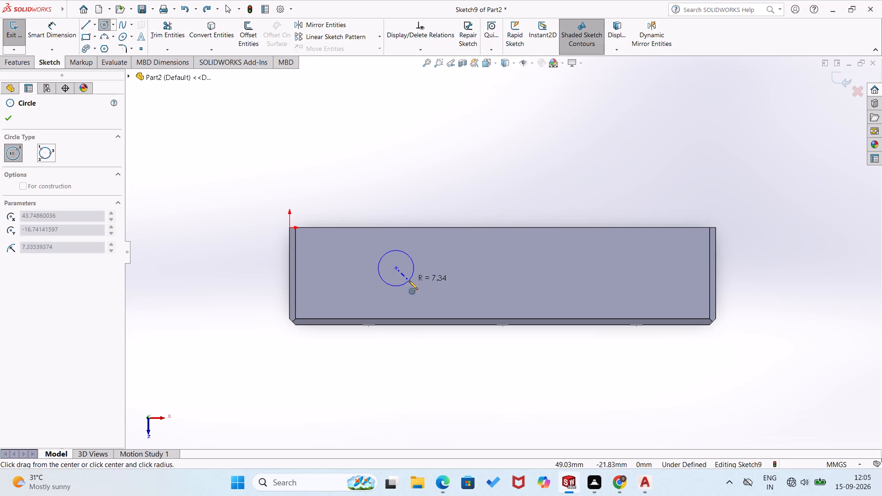
click(409, 280)
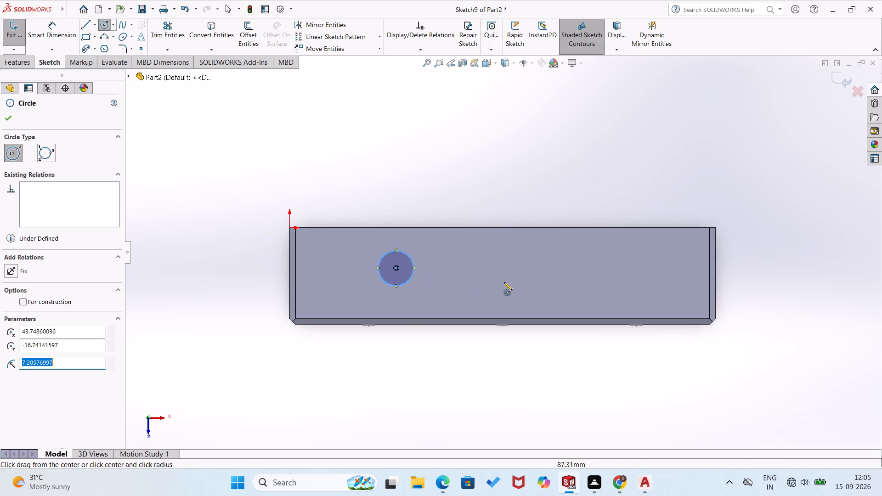
click(596, 267)
click(604, 283)
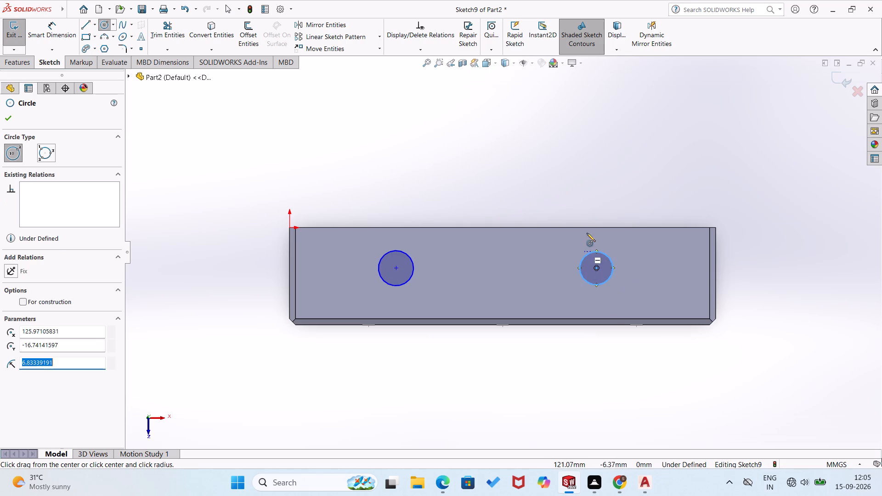
right_click(574, 190)
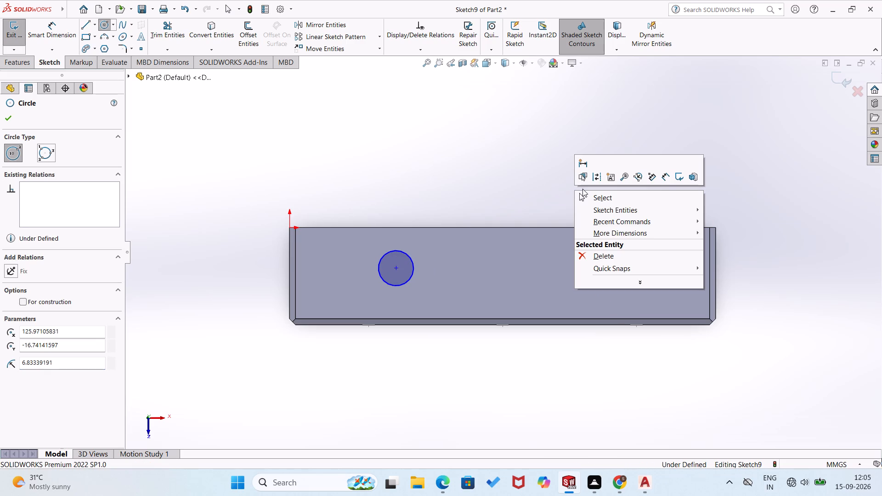
click(584, 201)
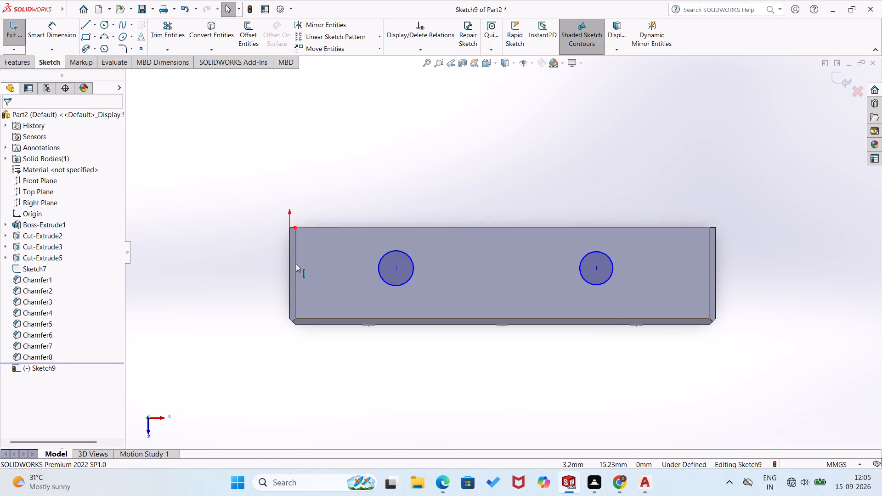
Dimension the distance between the two circle centres on the long side face as 80 mm.
right_drag(360, 170, 369, 113)
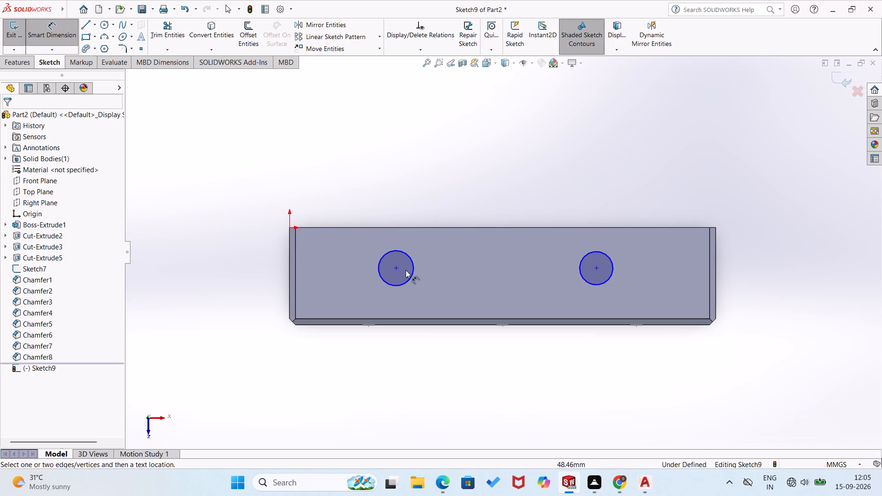
click(395, 266)
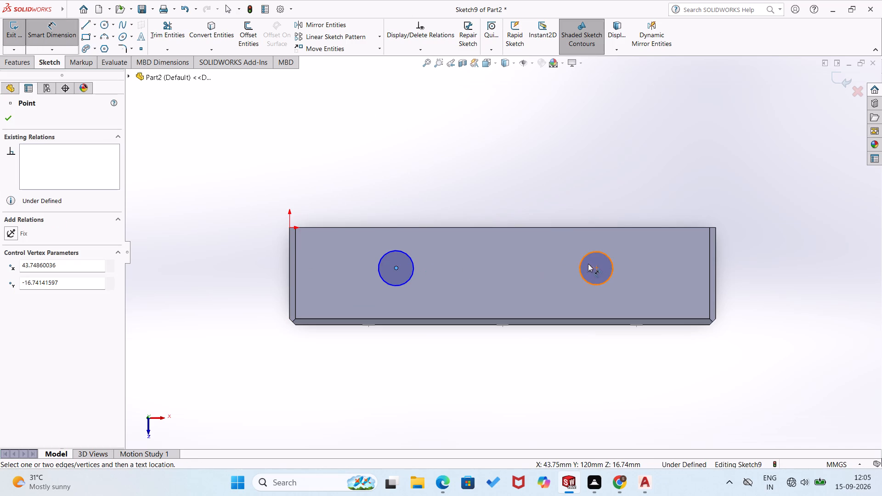
click(597, 267)
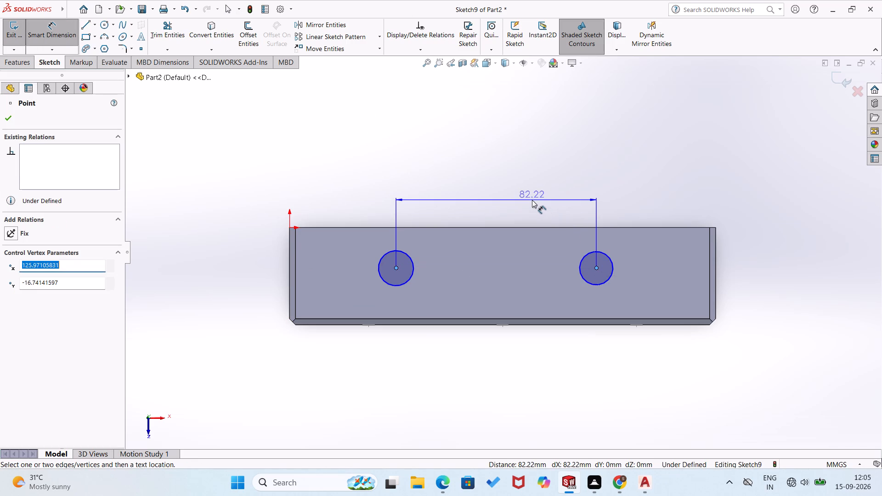
click(532, 200)
text(80)
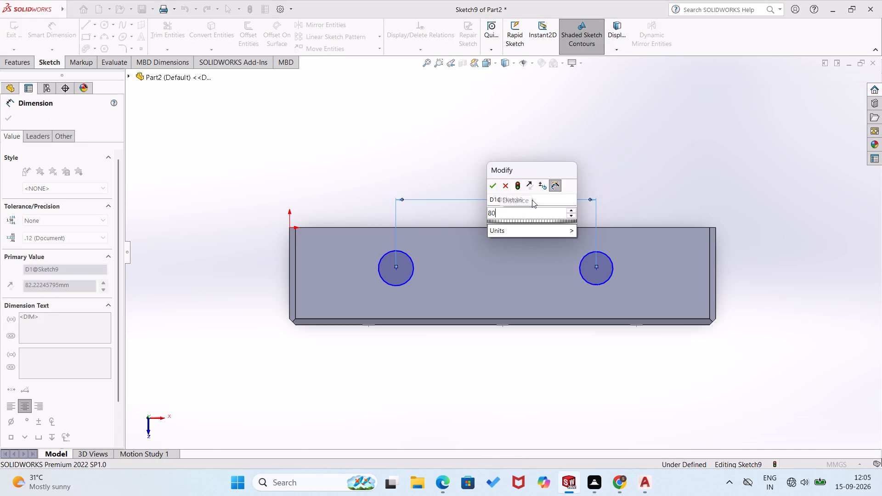
key(Return)
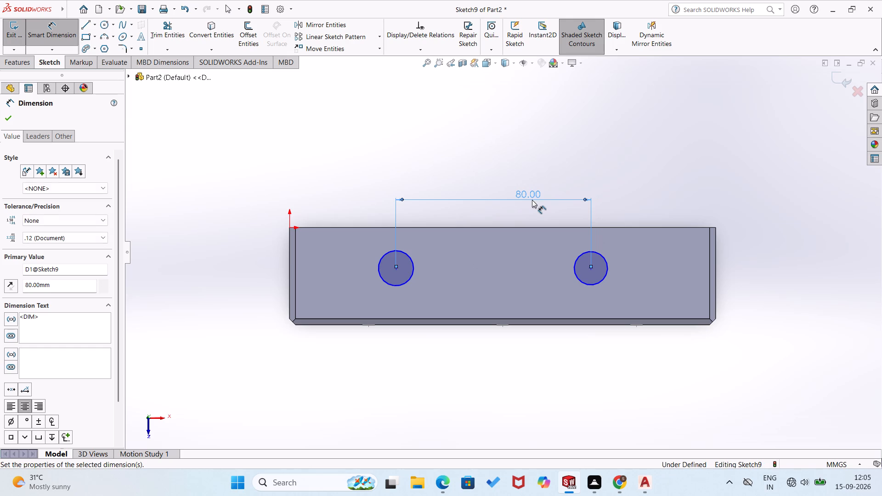
key(Escape)
key(Escape)
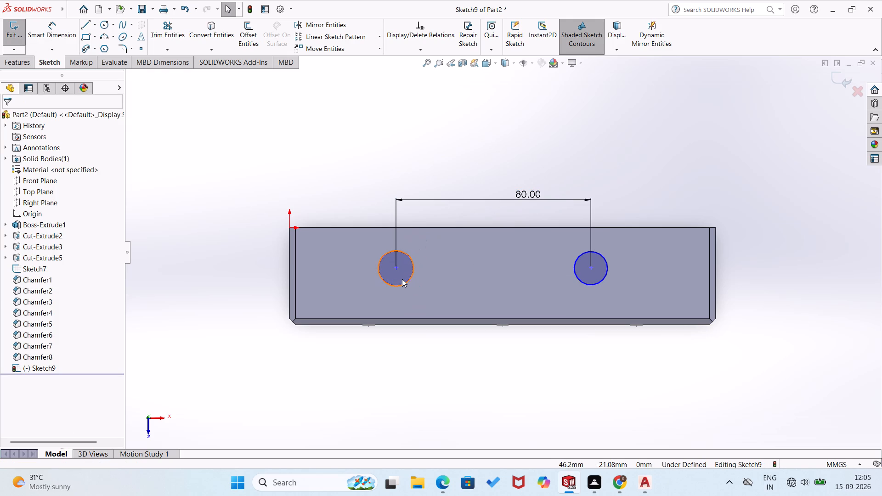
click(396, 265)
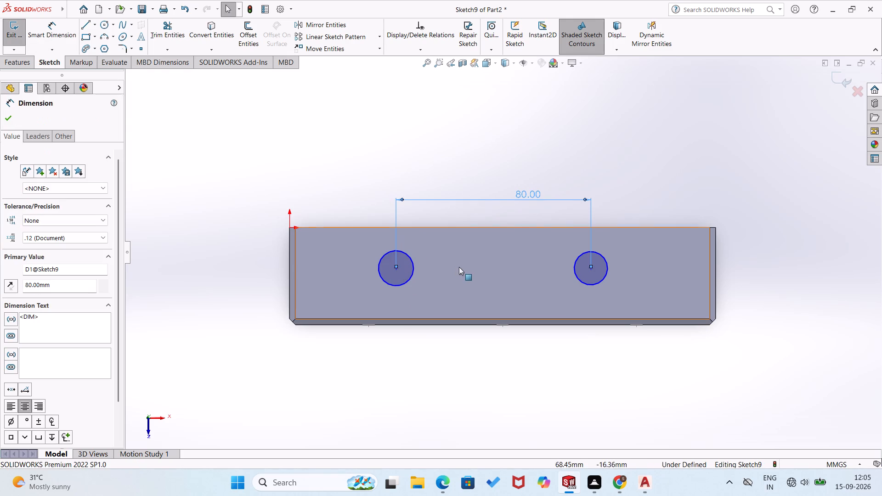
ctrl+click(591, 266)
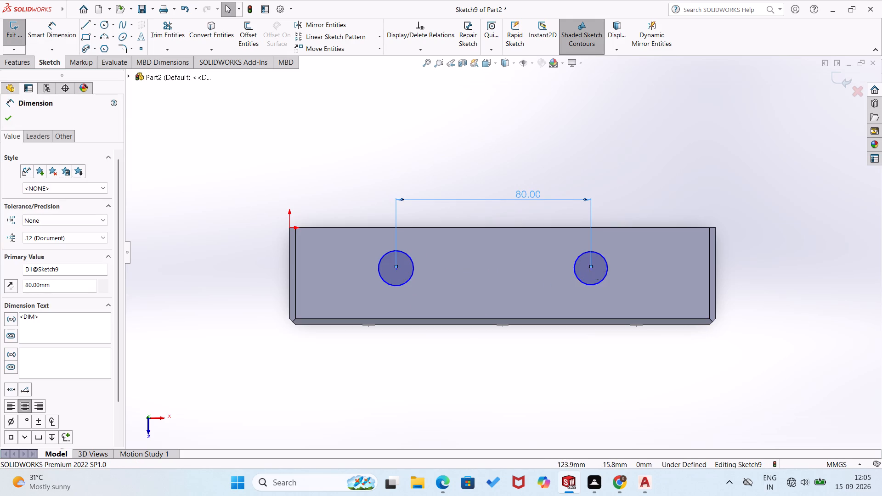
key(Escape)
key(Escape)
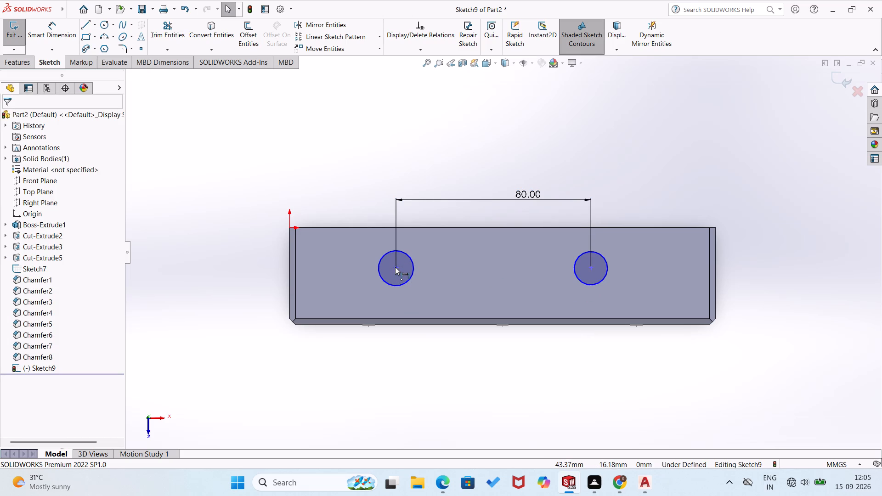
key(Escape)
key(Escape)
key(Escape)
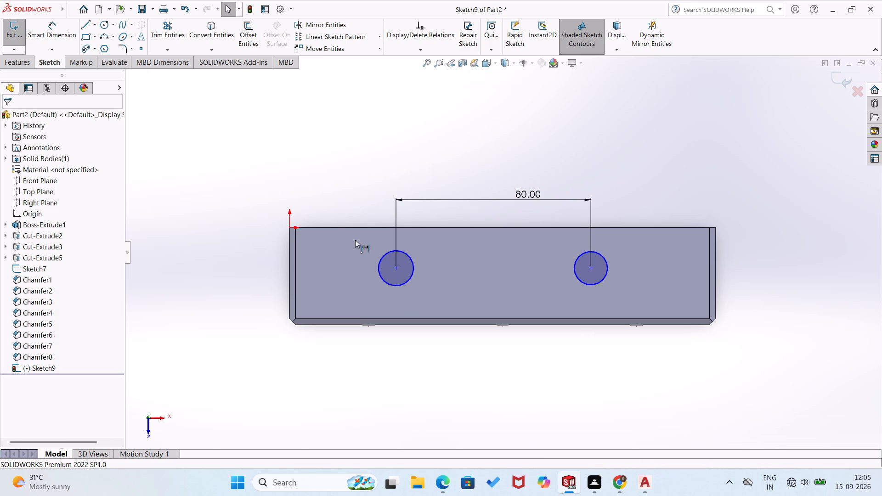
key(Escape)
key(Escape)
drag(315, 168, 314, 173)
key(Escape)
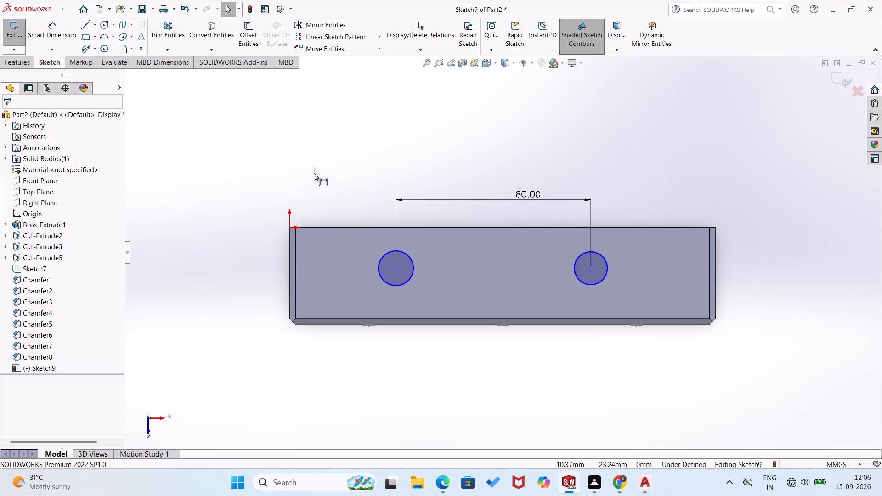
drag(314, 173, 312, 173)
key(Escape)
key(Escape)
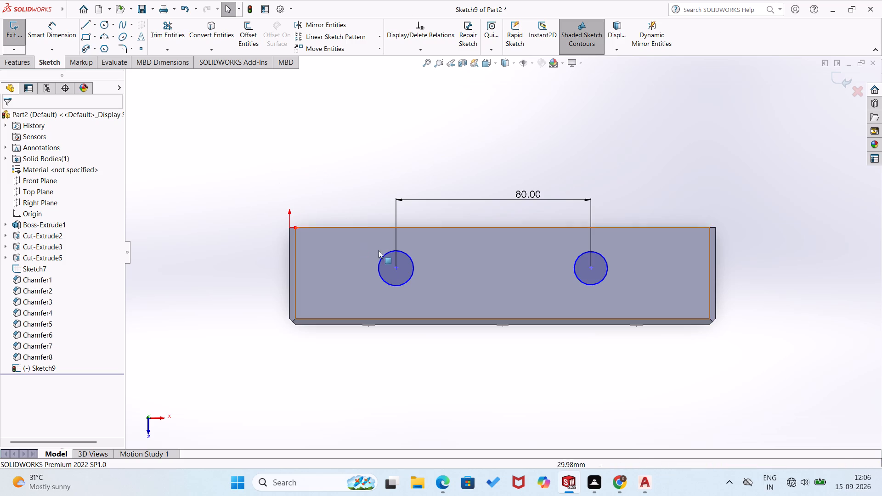
Add a Horizontal relation between the centre points of the two circles.
click(396, 266)
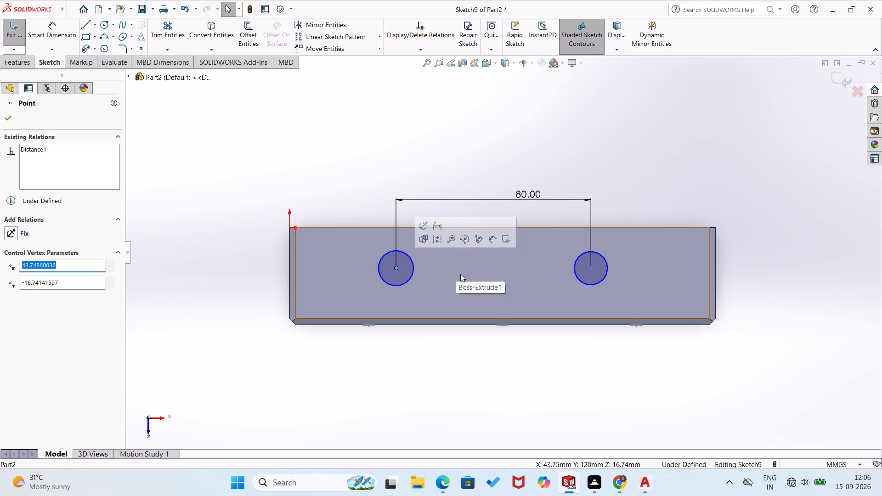
ctrl+click(590, 267)
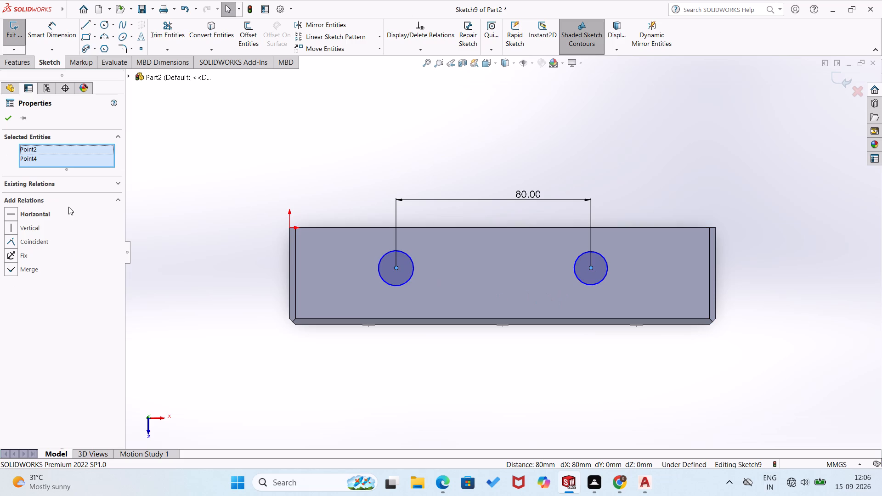
click(13, 217)
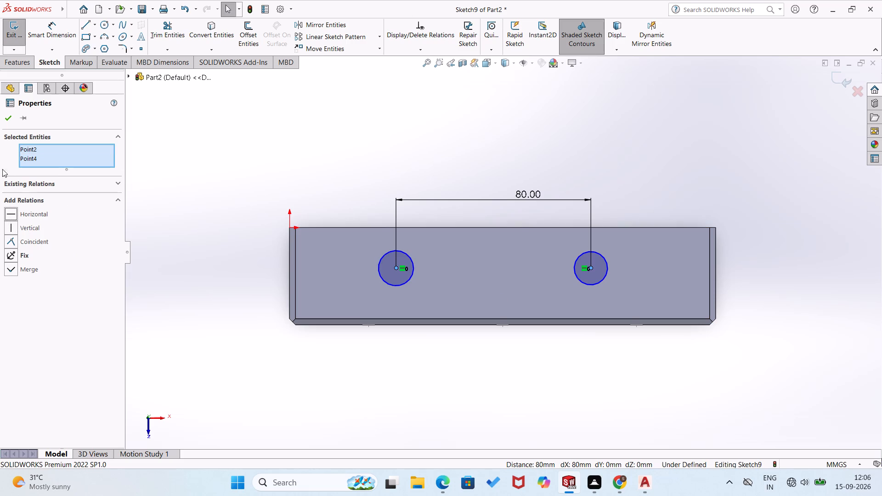
click(7, 116)
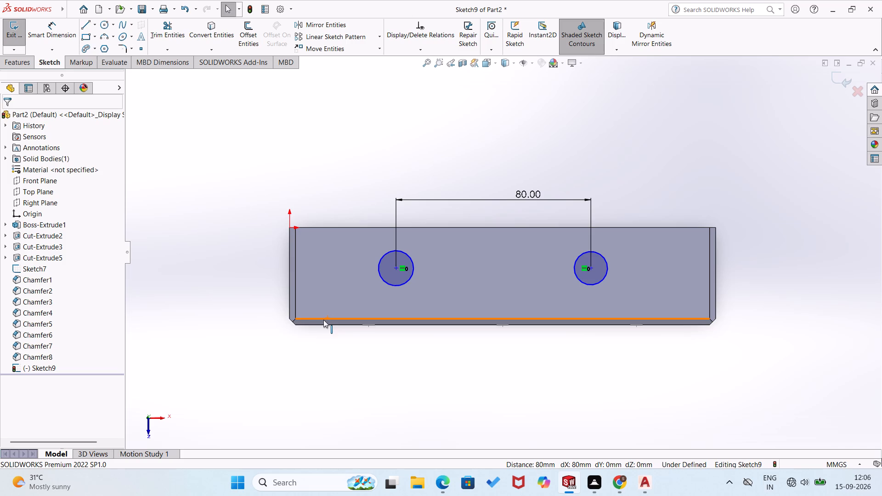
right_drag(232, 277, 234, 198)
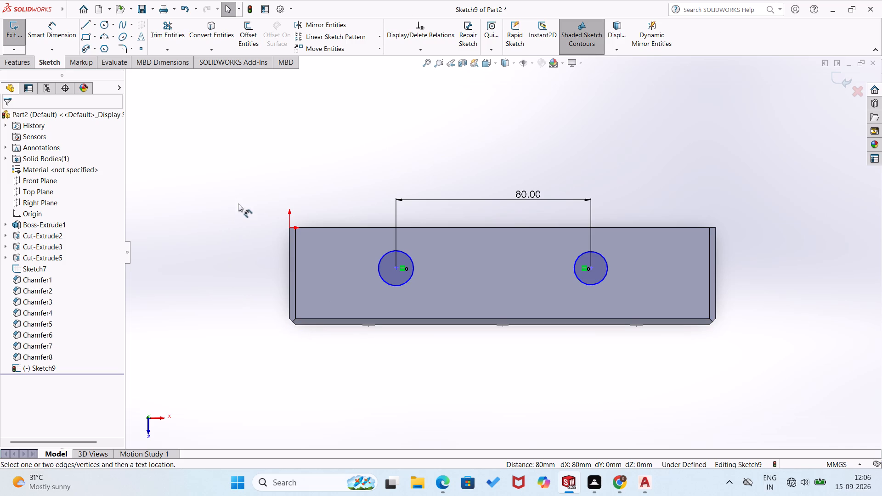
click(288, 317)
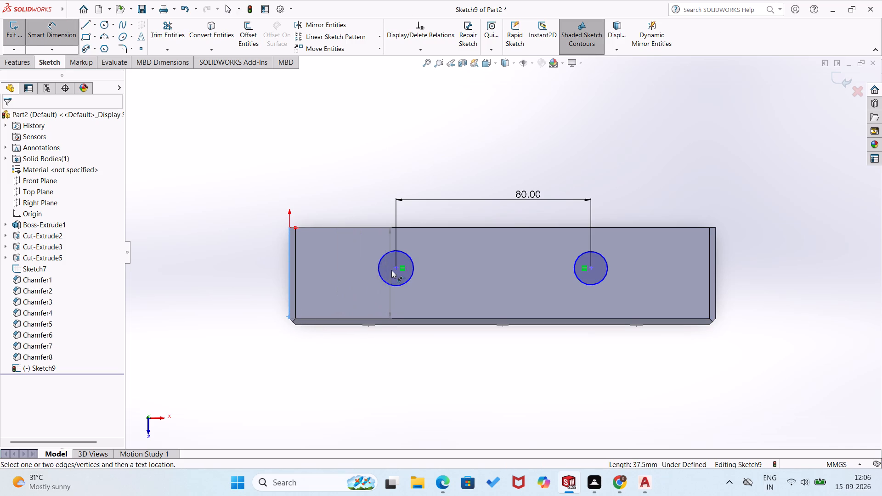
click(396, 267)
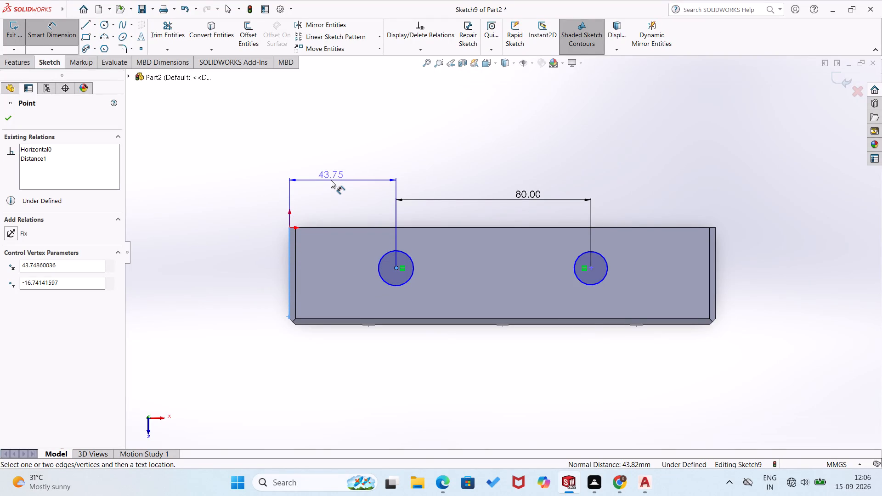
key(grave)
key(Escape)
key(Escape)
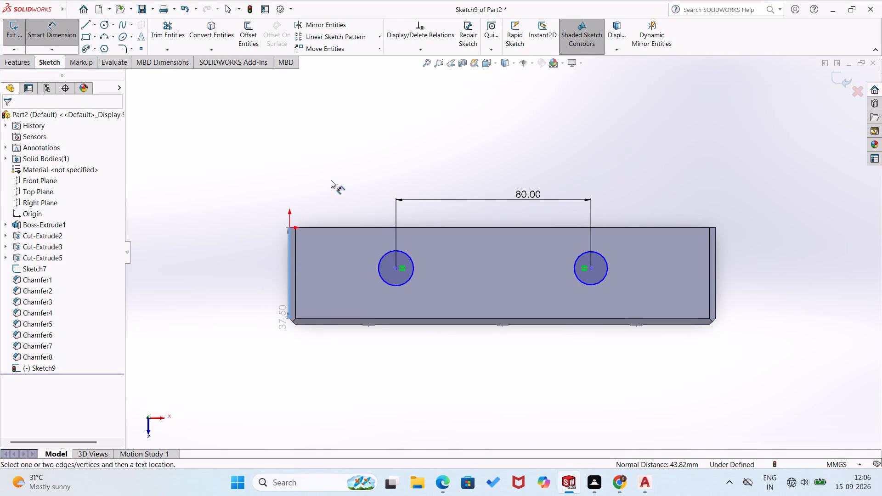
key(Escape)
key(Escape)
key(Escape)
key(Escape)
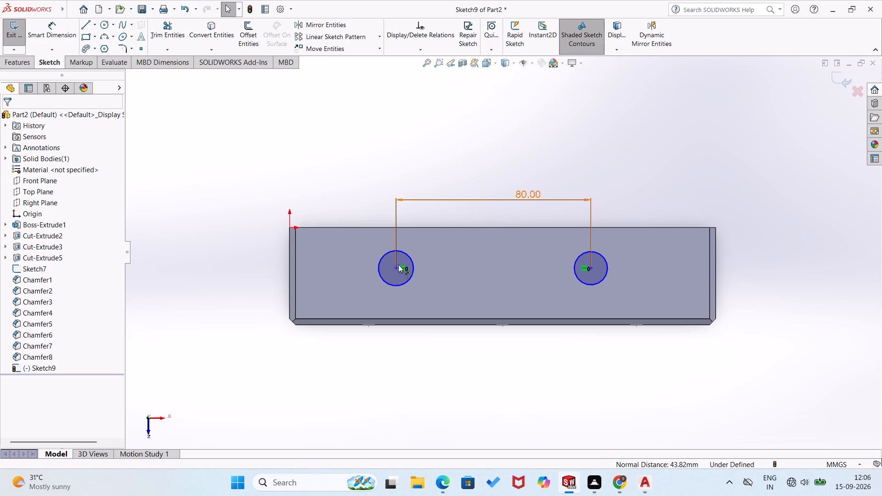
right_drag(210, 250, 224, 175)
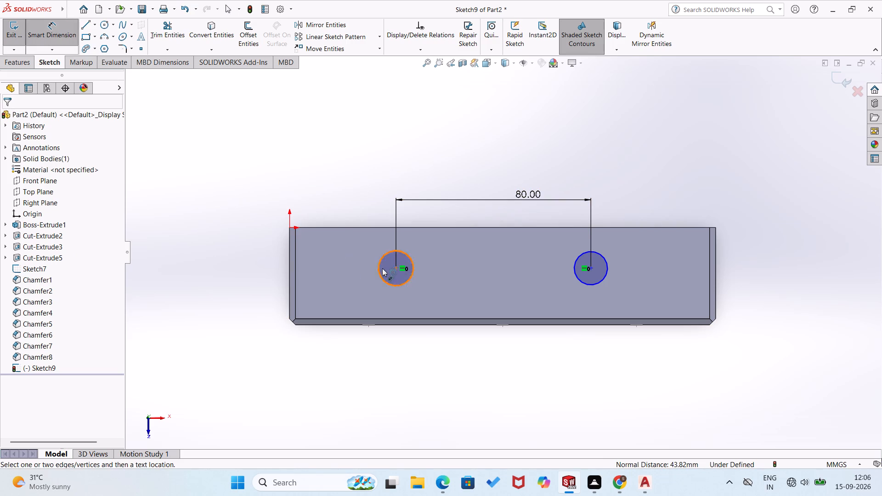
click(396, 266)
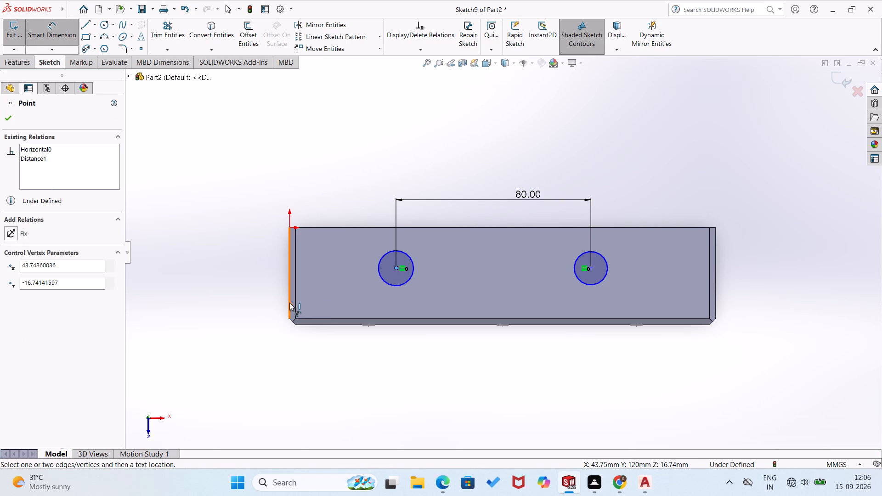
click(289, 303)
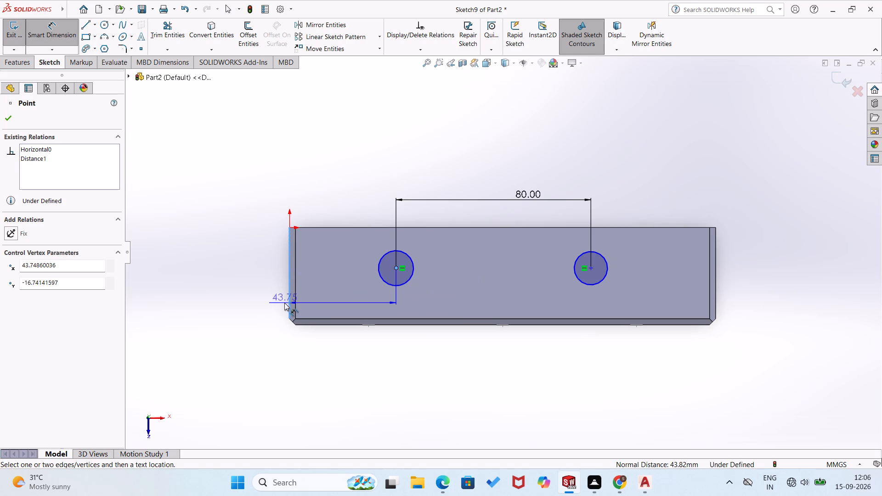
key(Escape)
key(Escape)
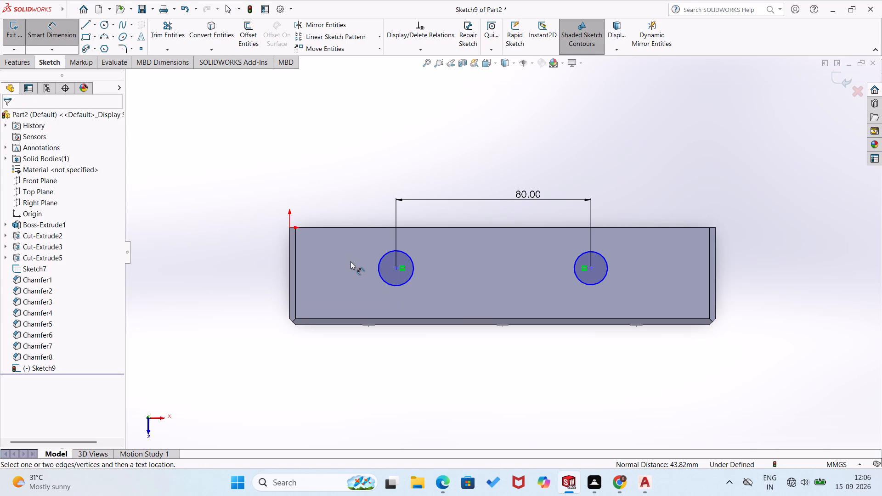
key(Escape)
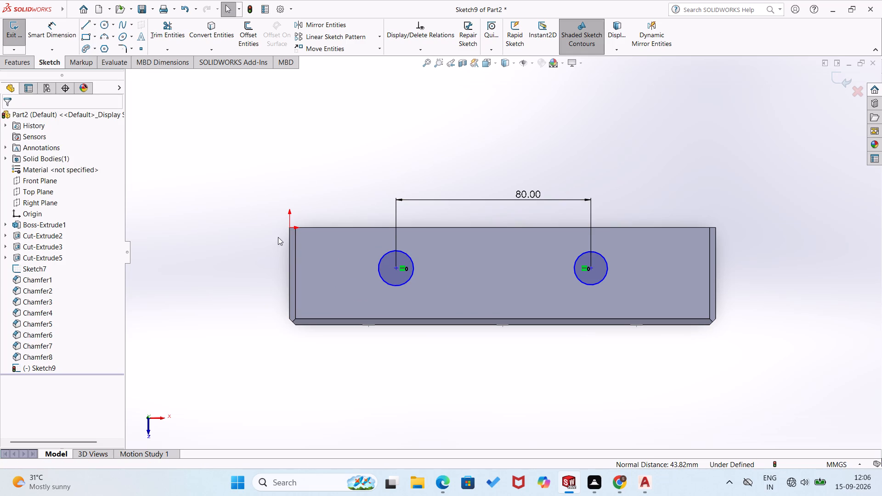
Dimension the origin-side circle's centre 20 mm from the long side face's edge along the pocketed-side chamfer.
right_drag(277, 237, 281, 166)
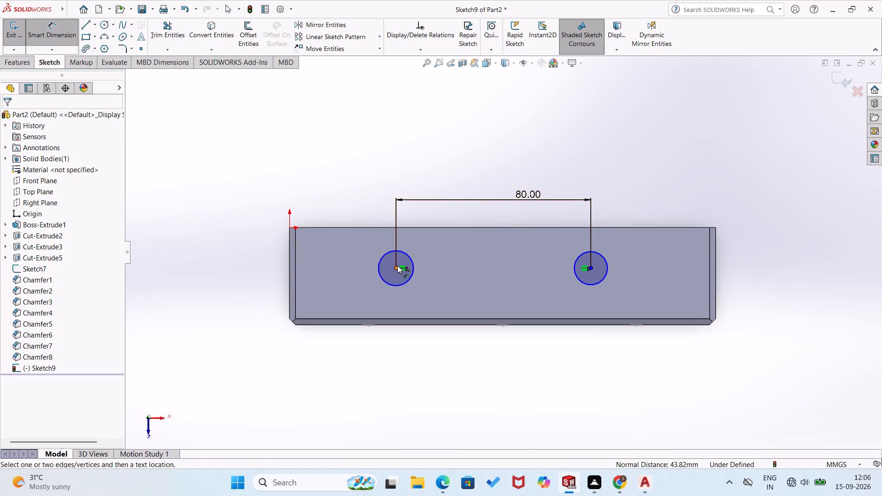
click(397, 265)
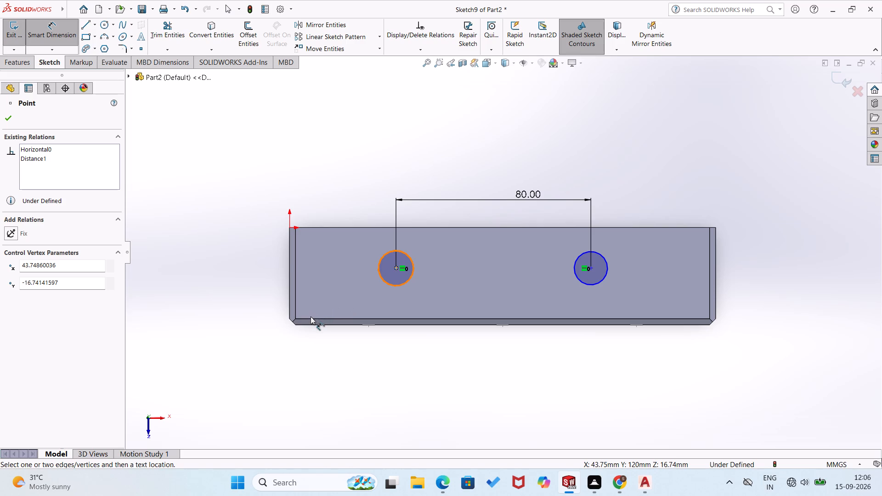
click(311, 317)
click(243, 306)
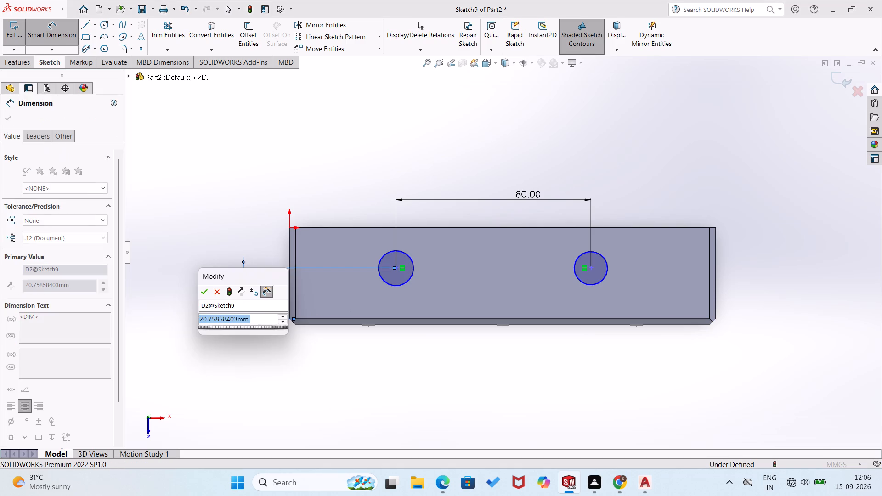
text(20)
key(Return)
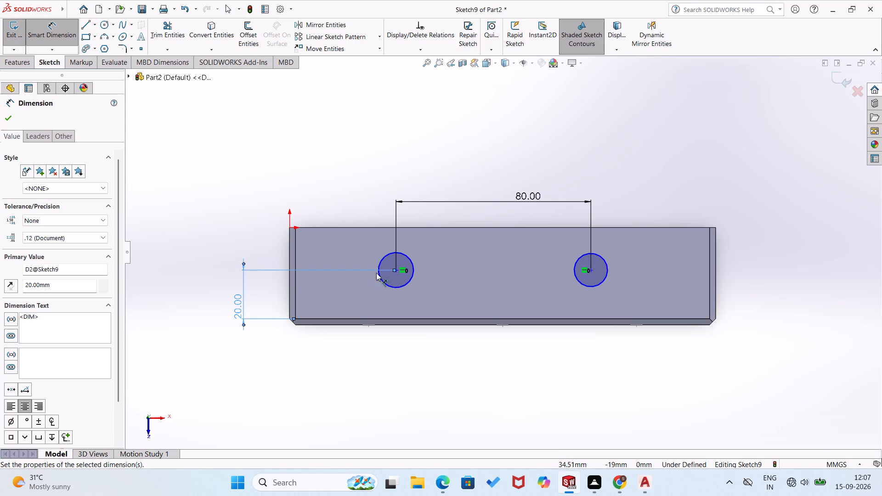
key(Escape)
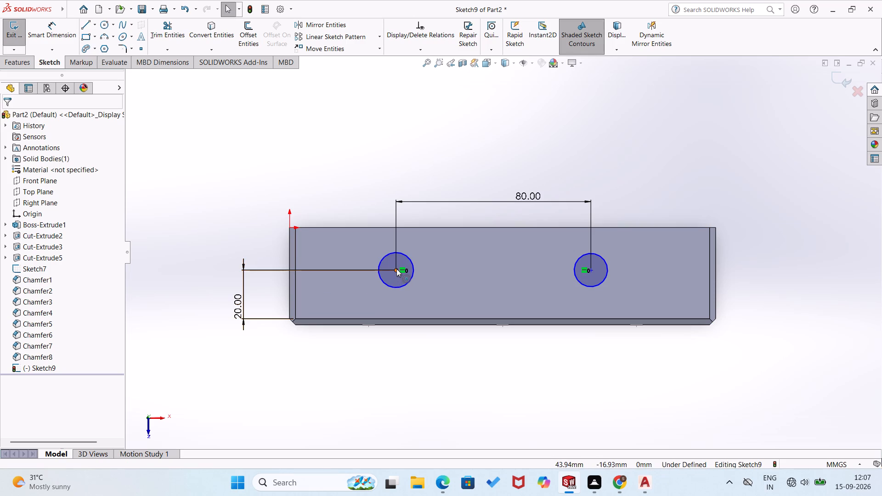
Dimension the origin-side circle's centre from the block's outer -X edge, accepting 43.75 mm.
right_drag(278, 197, 307, 106)
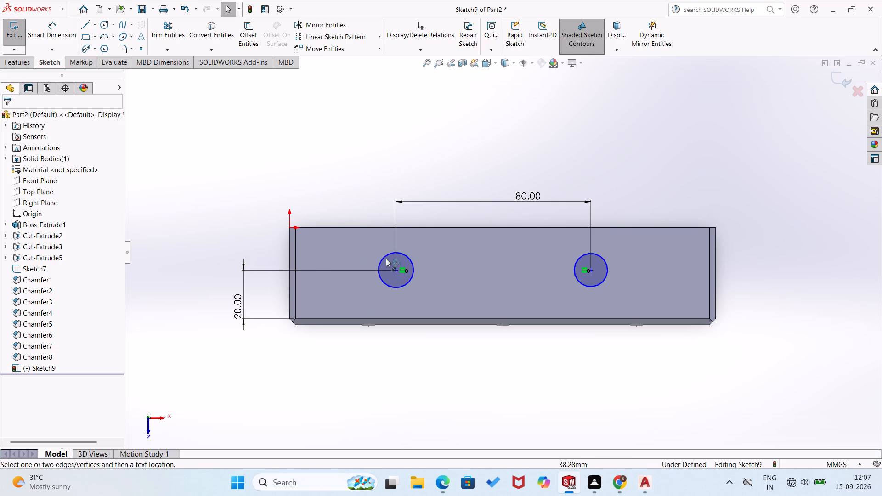
click(396, 270)
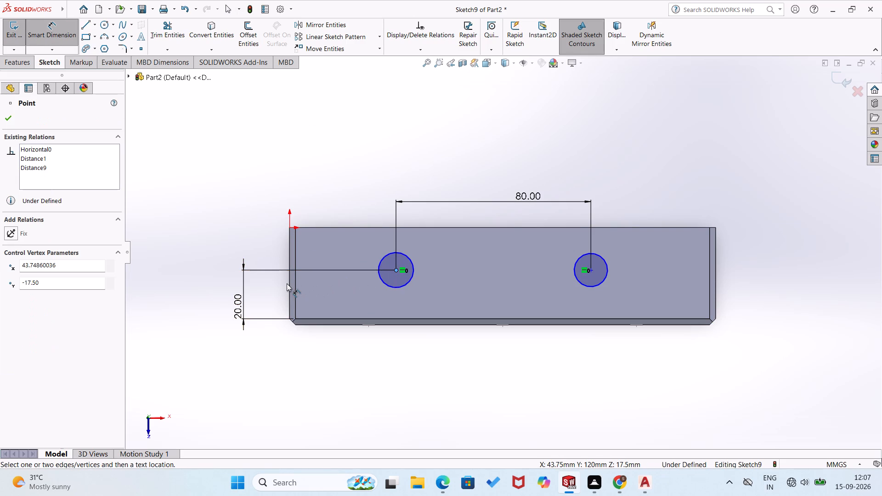
click(289, 288)
click(355, 198)
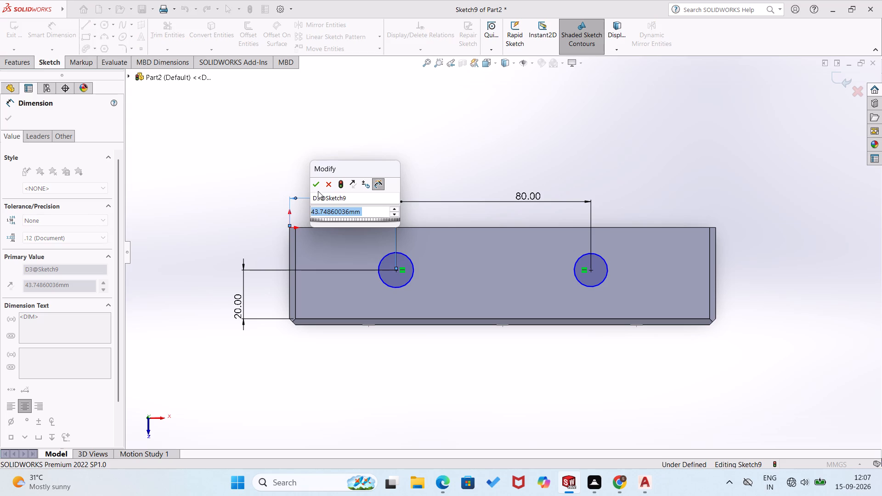
click(314, 184)
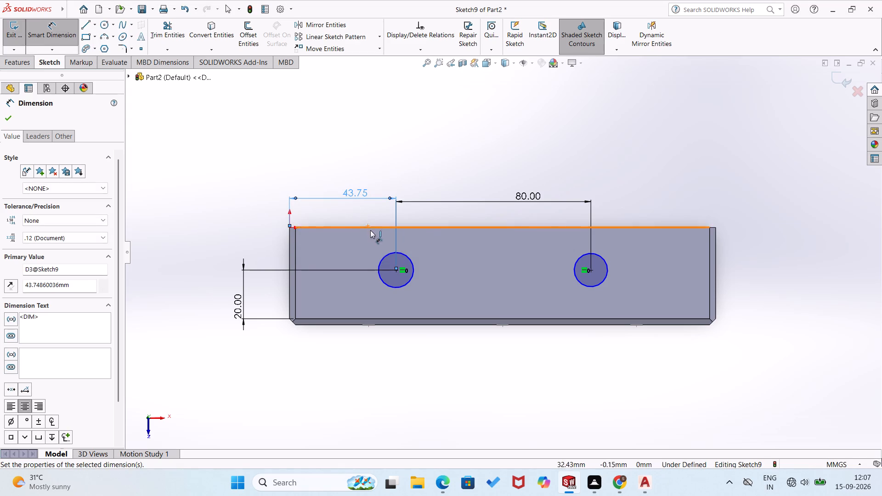
key(Escape)
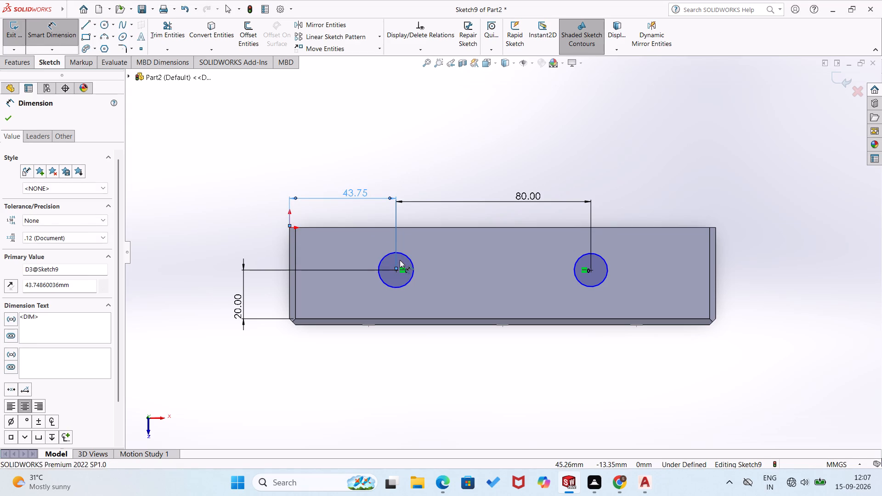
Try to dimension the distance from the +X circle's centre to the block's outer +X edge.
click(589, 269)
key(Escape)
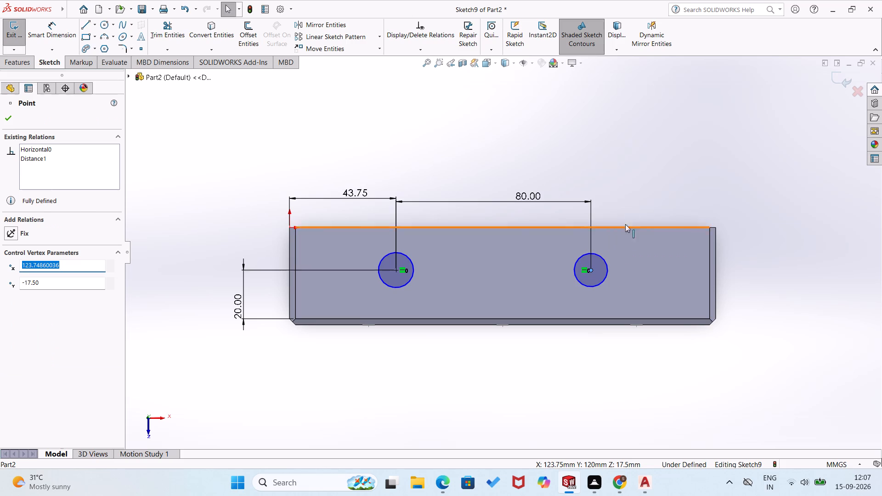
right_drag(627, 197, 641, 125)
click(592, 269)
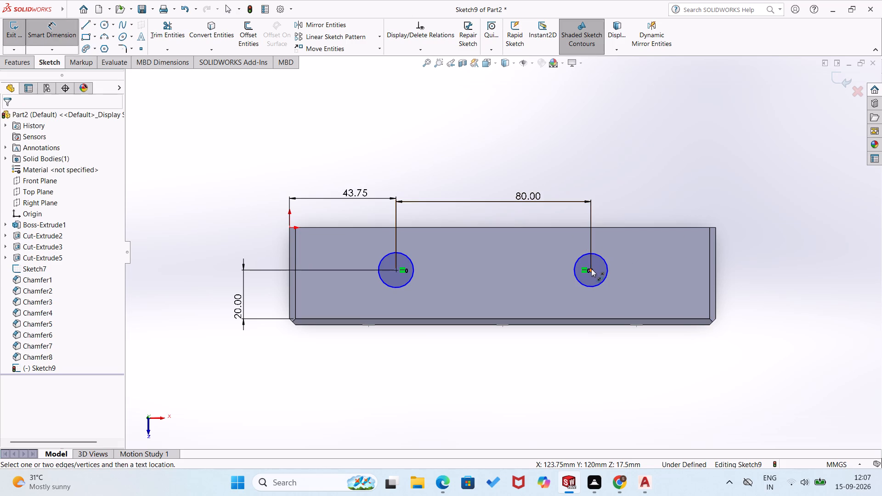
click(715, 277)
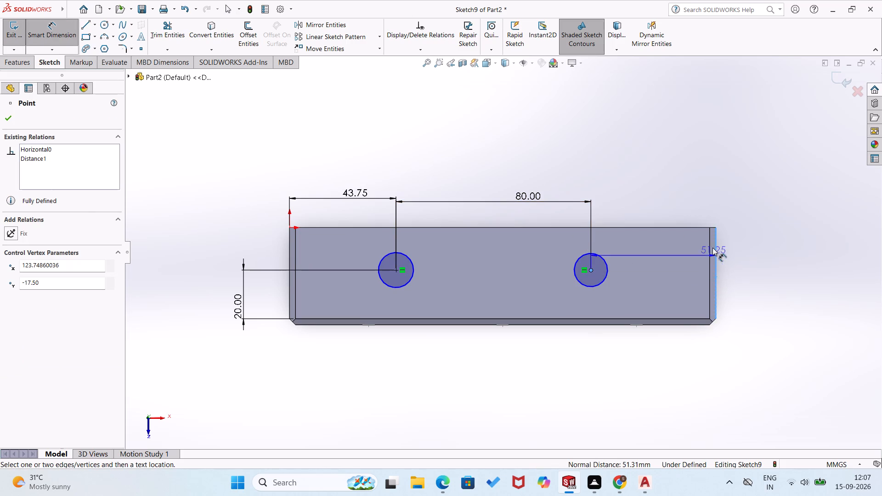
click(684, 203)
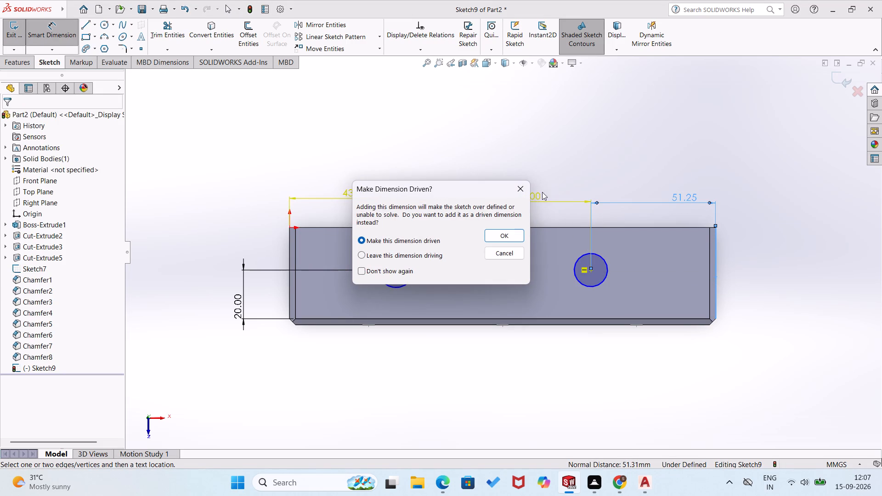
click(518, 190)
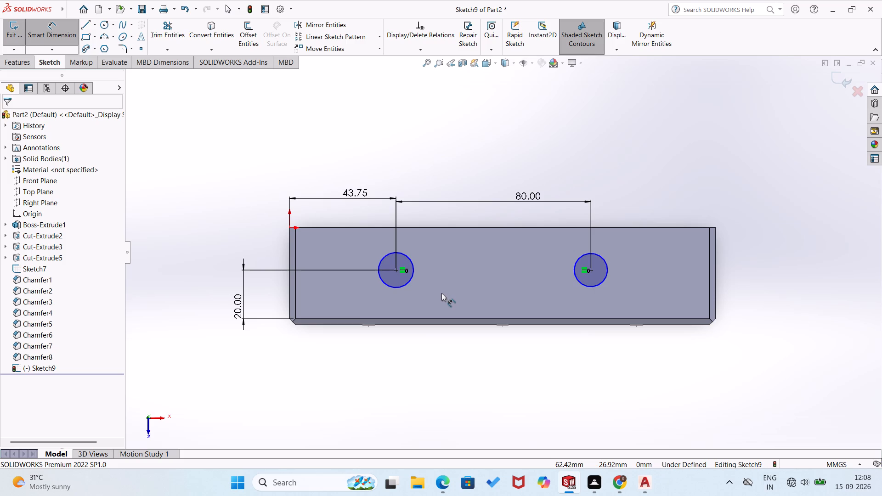
Dimension both circles on the long side face with a diameter of 14 mm each.
click(413, 264)
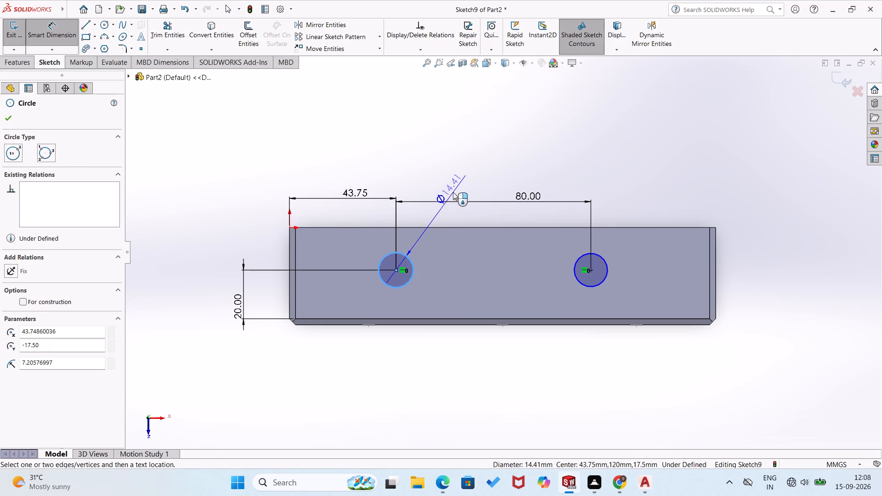
click(453, 192)
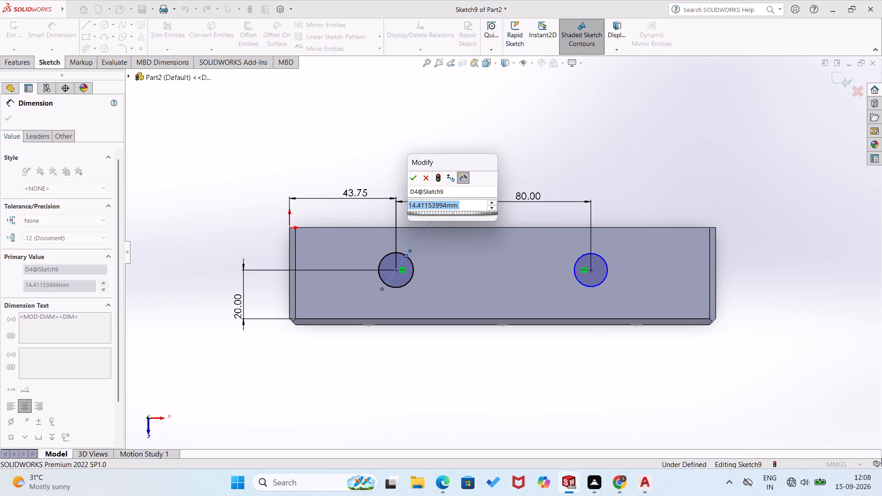
text(14)
key(Return)
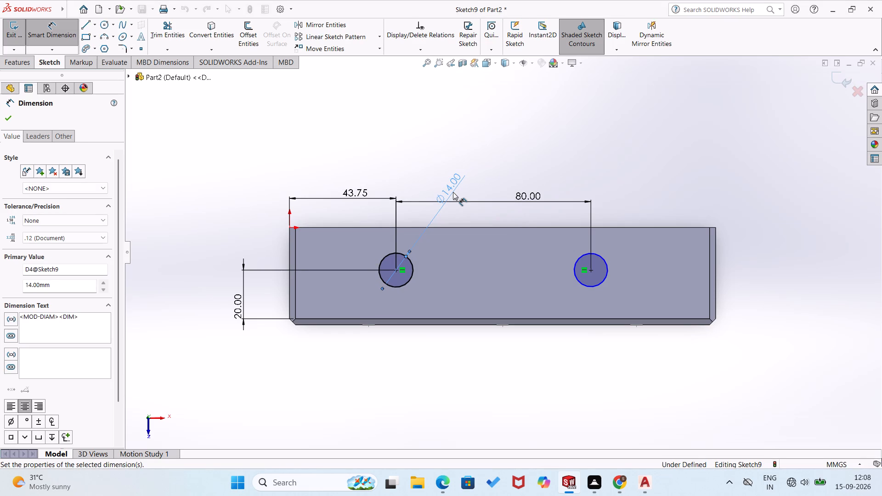
click(582, 252)
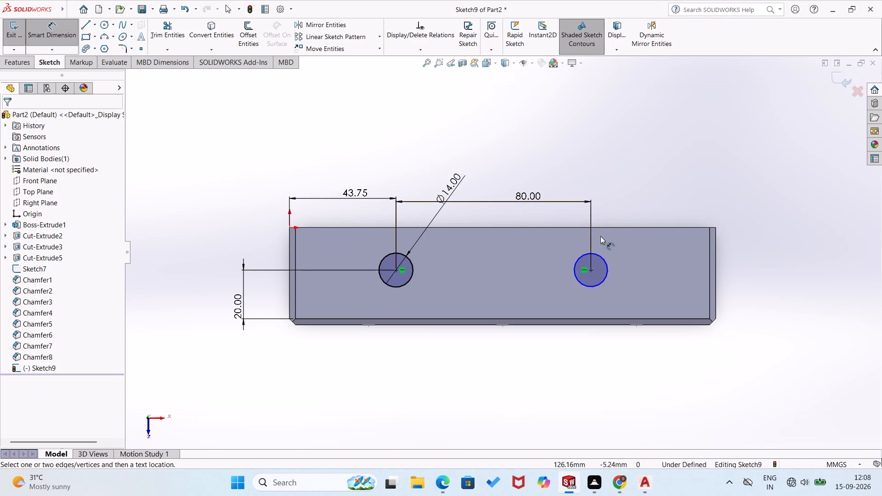
click(585, 254)
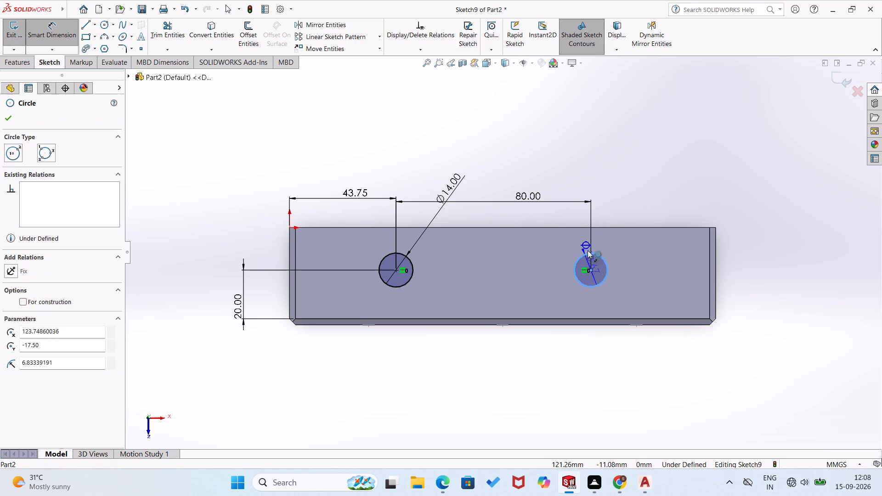
click(624, 200)
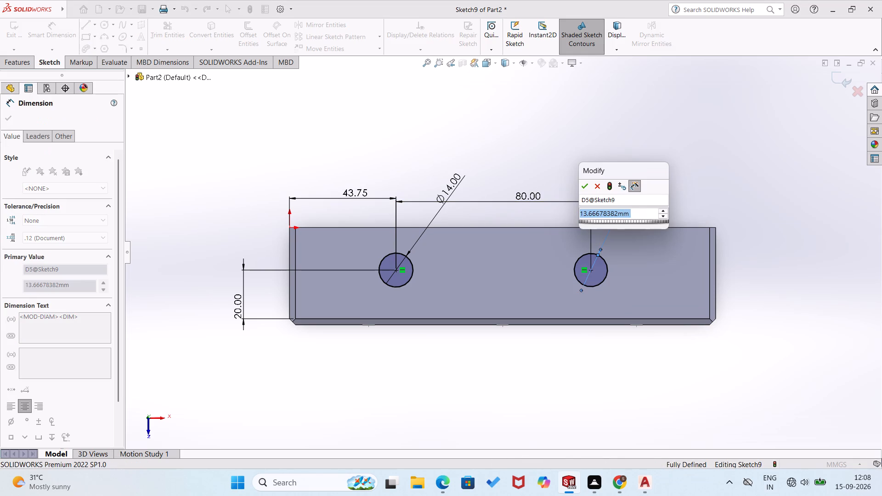
text(14)
key(Return)
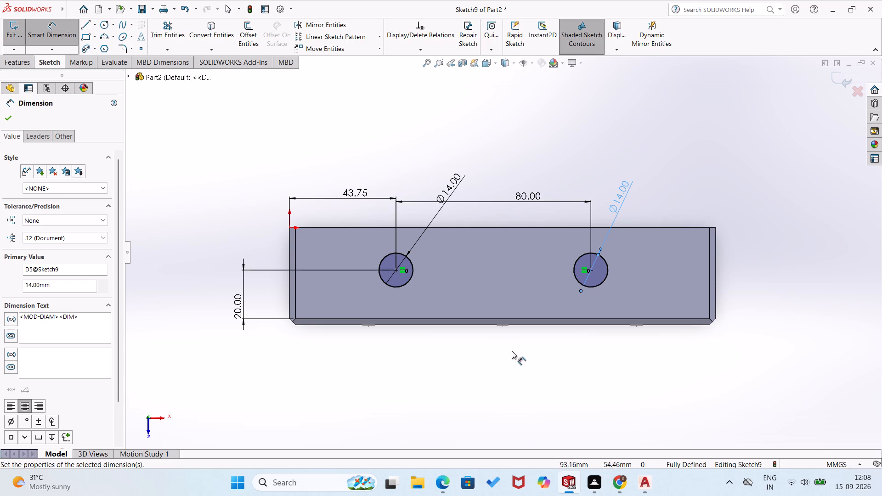
Extrude-cut the two 14 mm circles into the block as blind holes 10 mm deep.
click(24, 63)
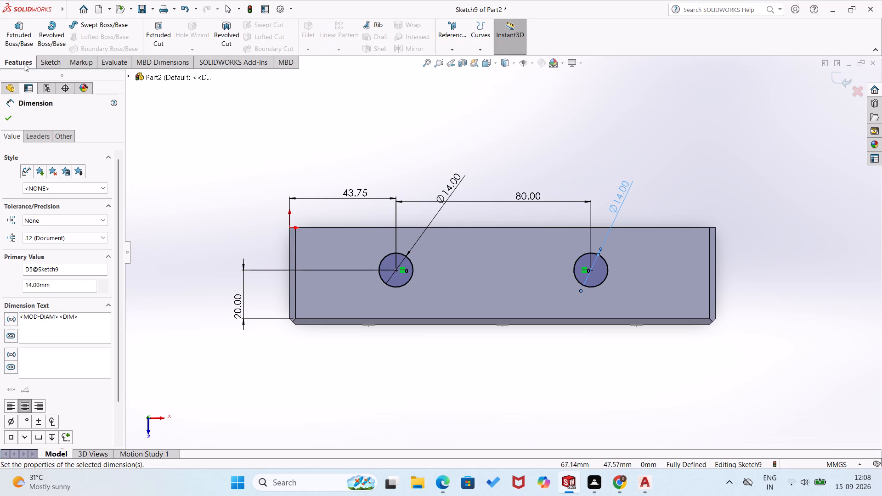
click(155, 25)
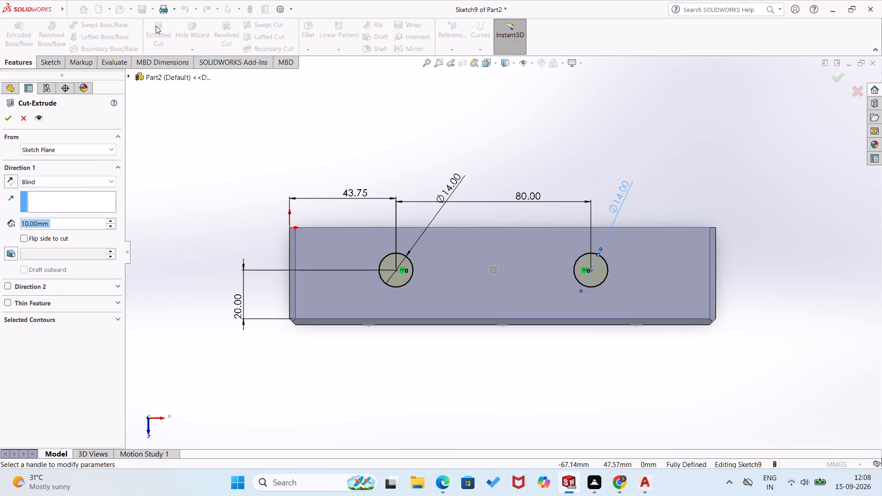
middle_drag(192, 255, 208, 266)
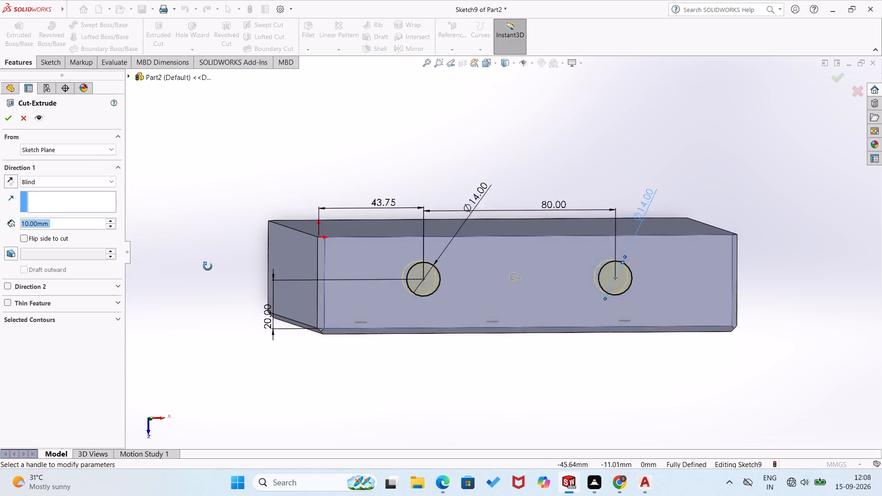
middle_drag(208, 266, 264, 134)
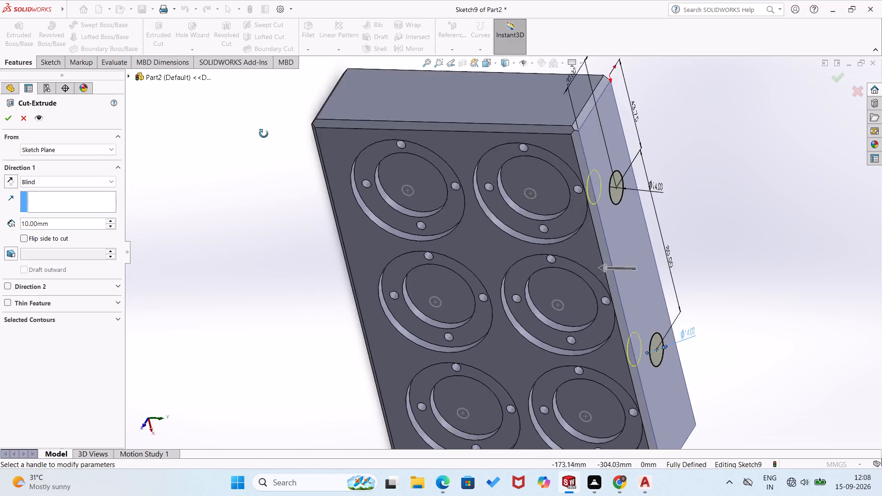
middle_drag(264, 134, 256, 81)
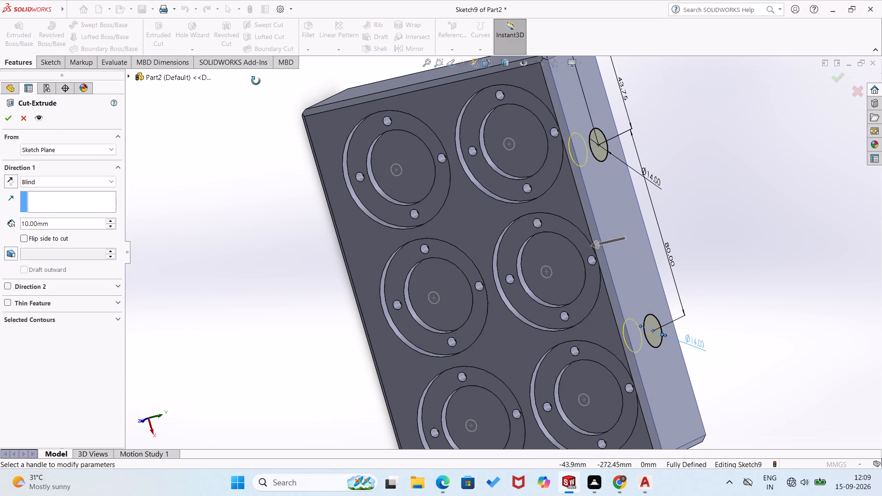
middle_drag(256, 81, 183, 125)
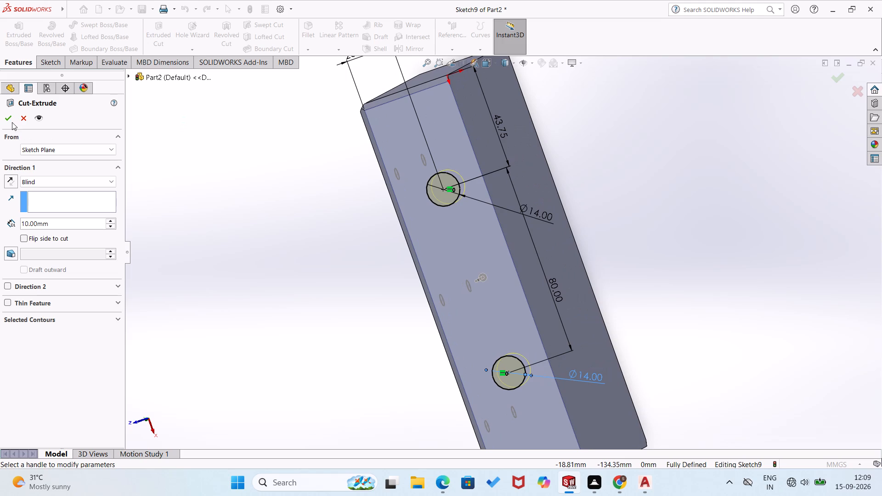
click(10, 118)
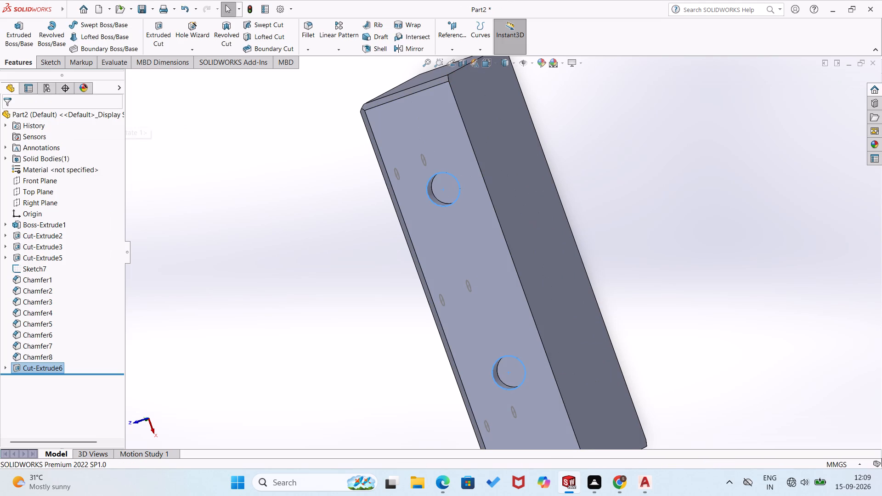
Examine the two side holes and the pocketed face of the block from several angles.
middle_drag(256, 225, 335, 232)
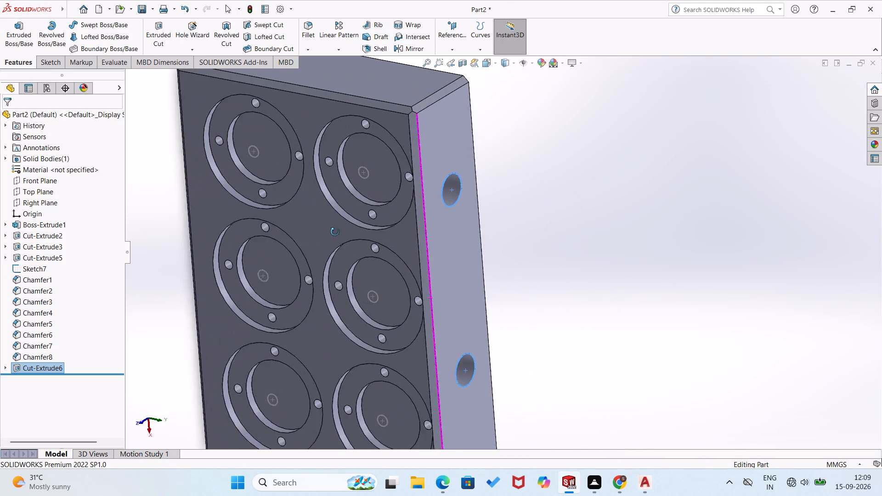
middle_drag(335, 232, 339, 231)
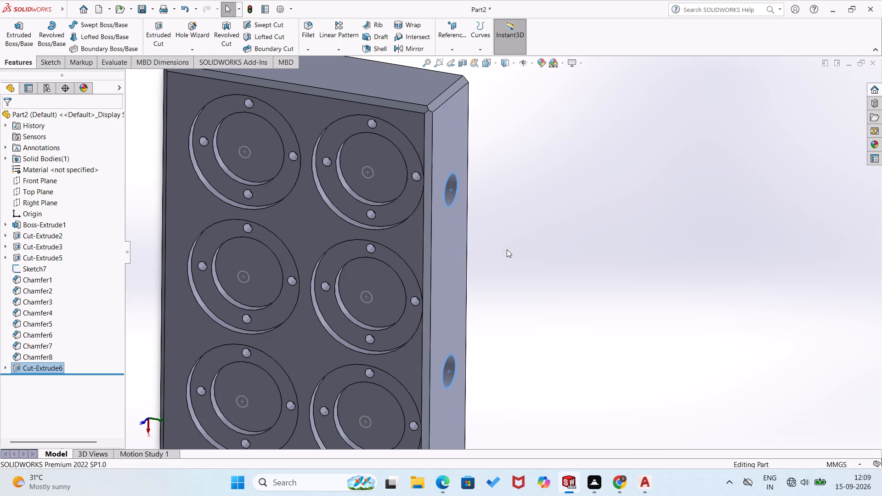
click(523, 282)
middle_drag(513, 314, 553, 290)
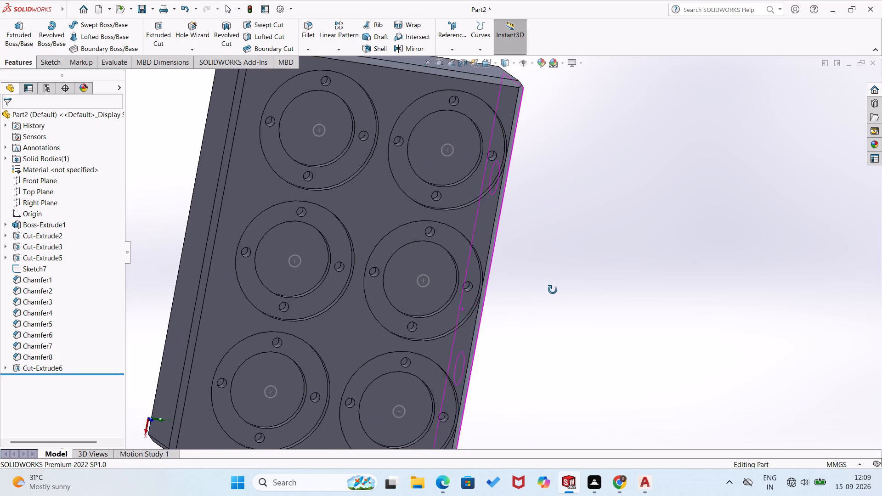
middle_drag(553, 290, 452, 252)
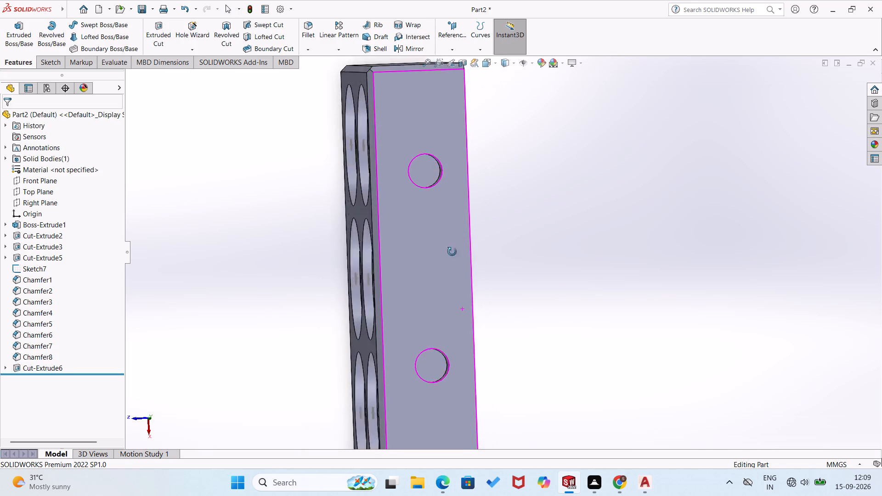
middle_drag(452, 252, 477, 284)
middle_drag(555, 278, 575, 308)
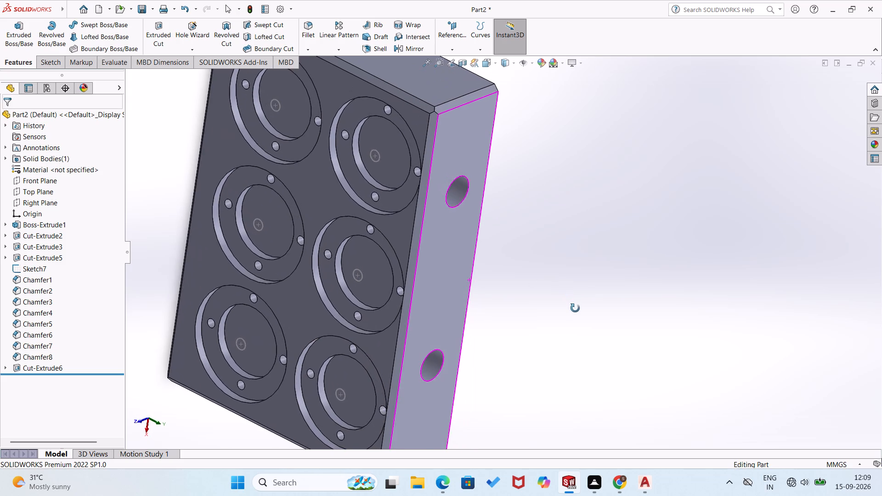
middle_drag(575, 308, 536, 342)
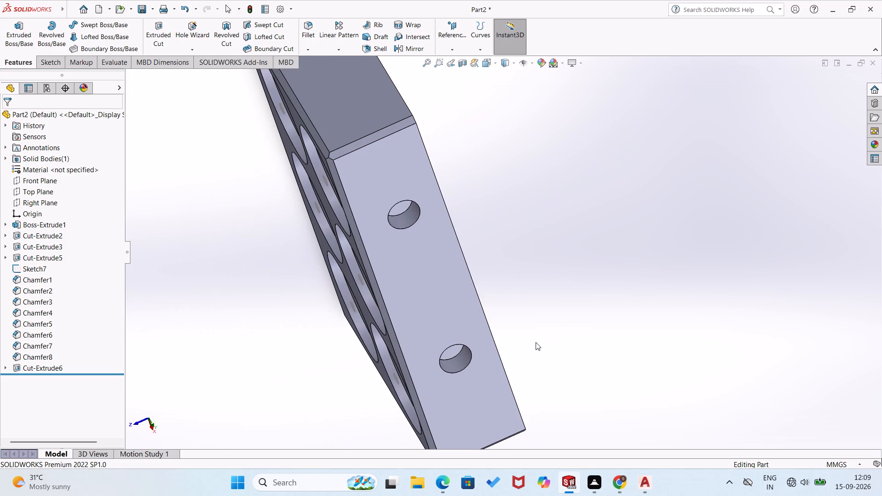
Examine the pocketed face and both long side faces of the block from several angles.
key(ctrl+7)
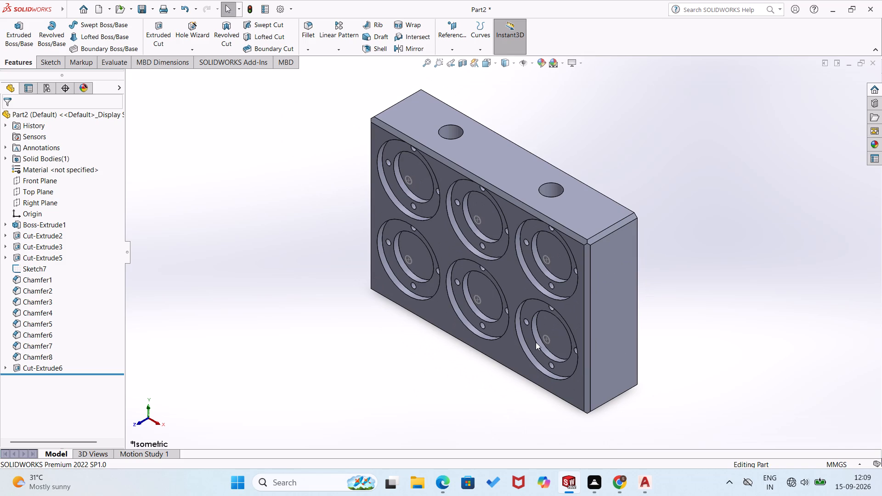
key(ctrl+8)
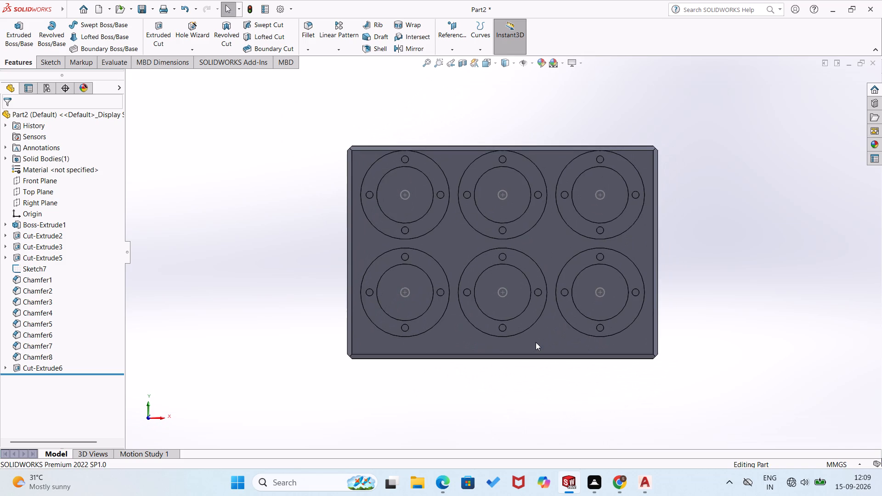
middle_drag(511, 406, 511, 410)
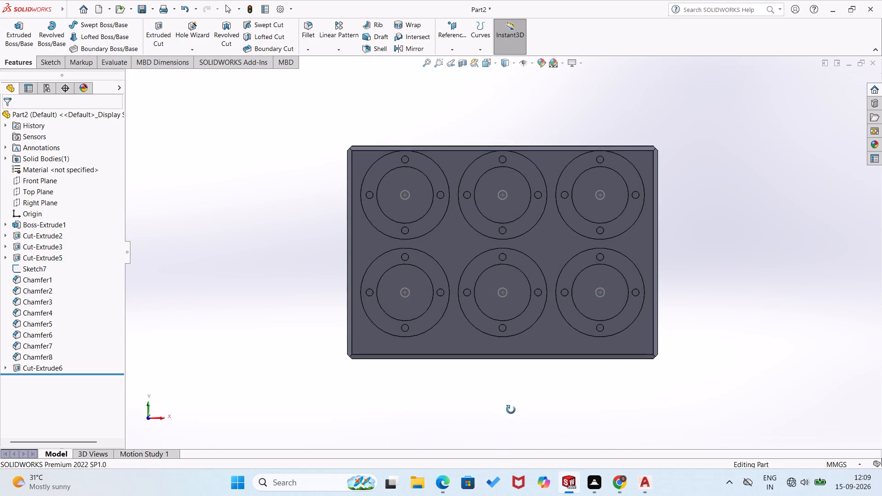
middle_drag(511, 410, 509, 444)
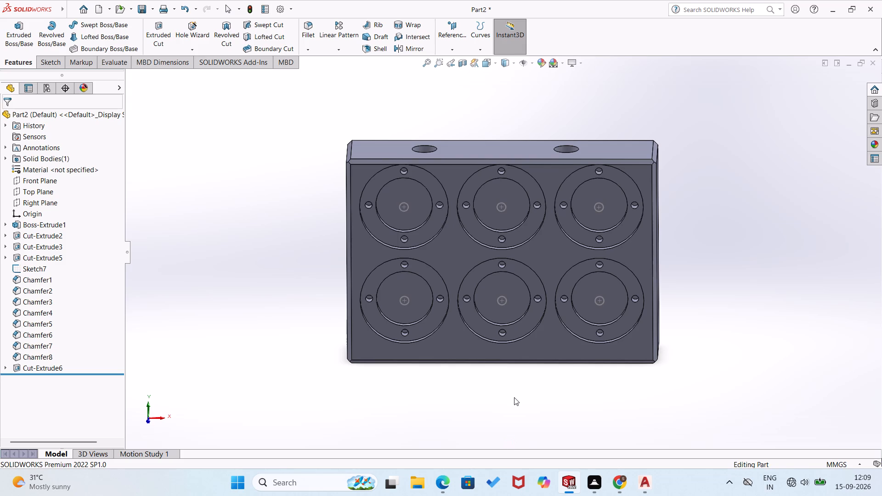
middle_drag(514, 397, 509, 372)
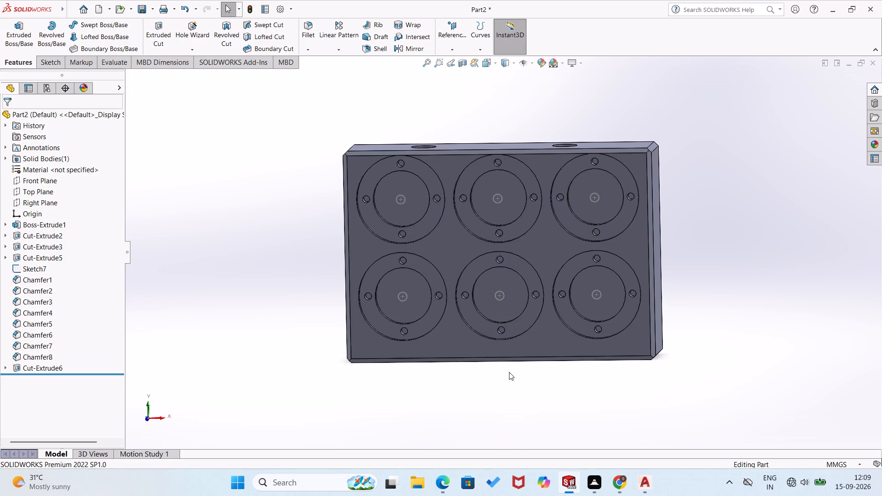
key(ctrl+8)
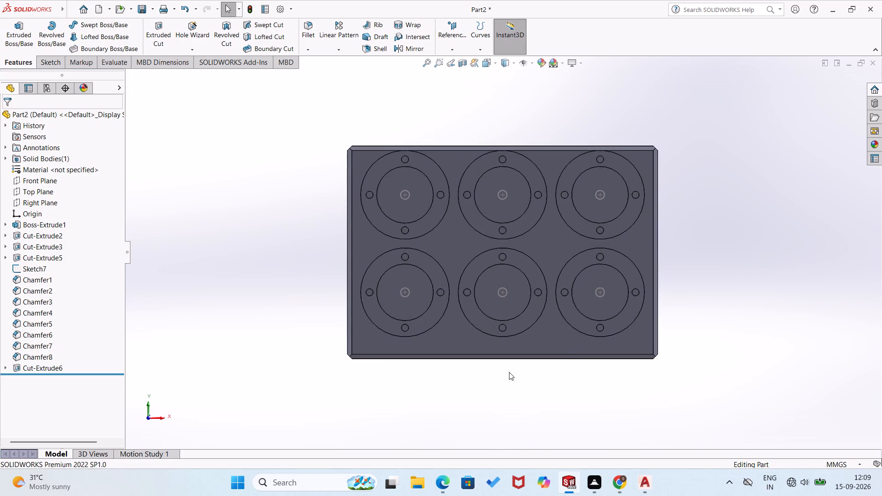
key(ctrl+8)
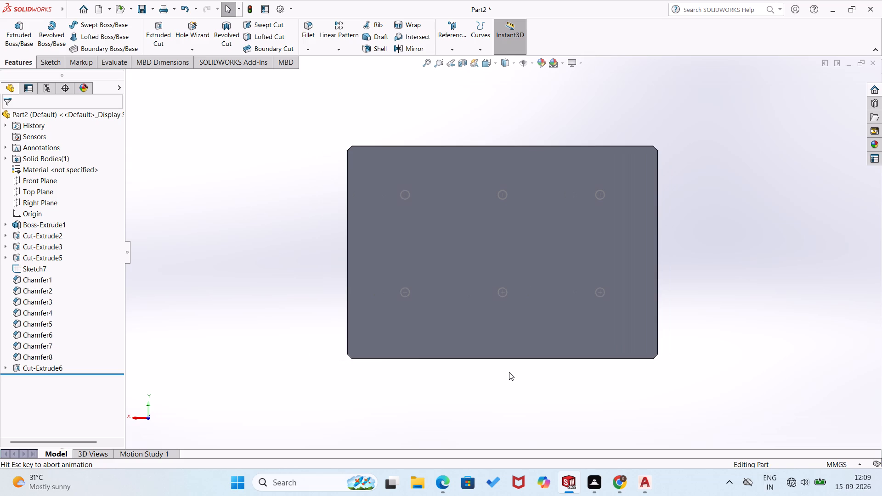
key(ctrl+8)
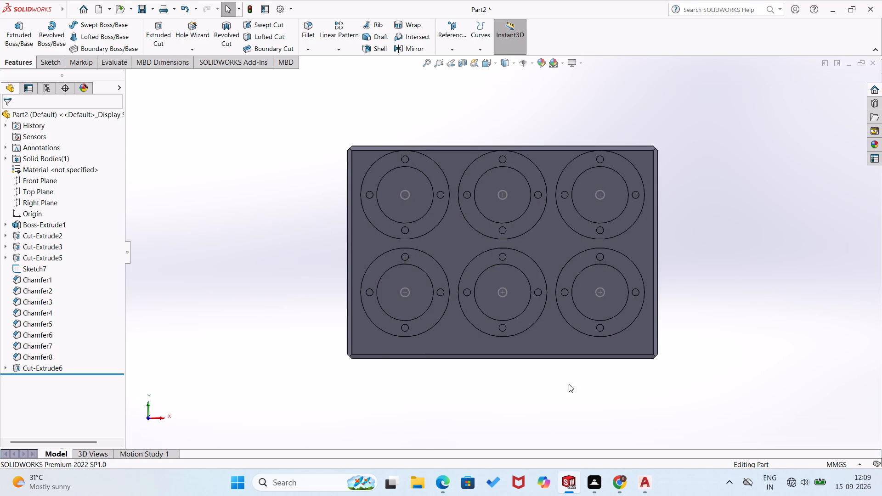
middle_drag(562, 389, 565, 297)
click(545, 337)
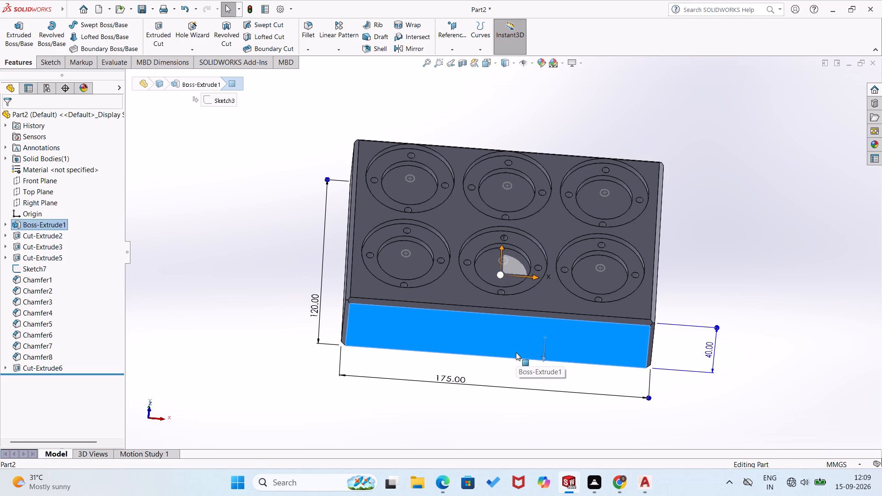
key(Escape)
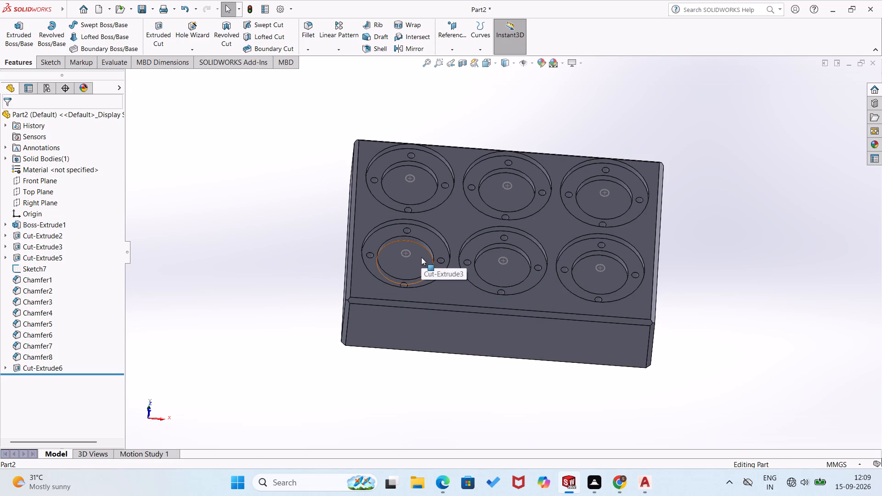
middle_drag(444, 232, 395, 406)
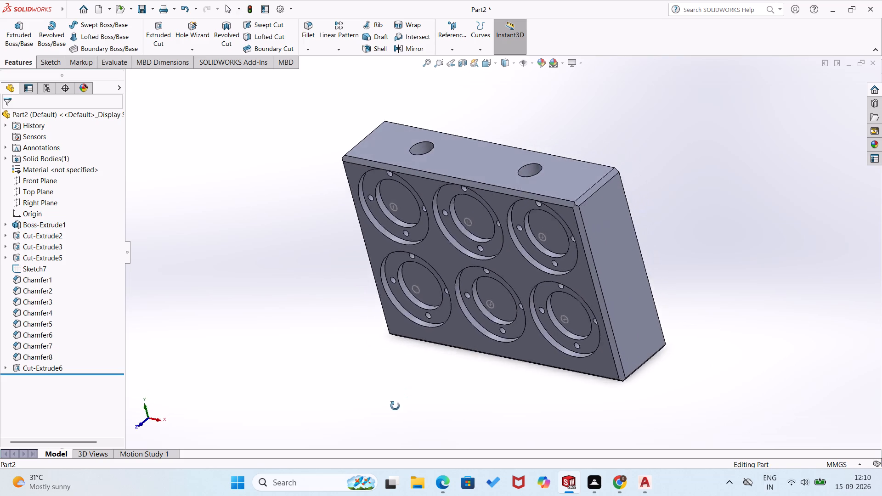
middle_drag(395, 406, 444, 393)
middle_drag(442, 347, 442, 344)
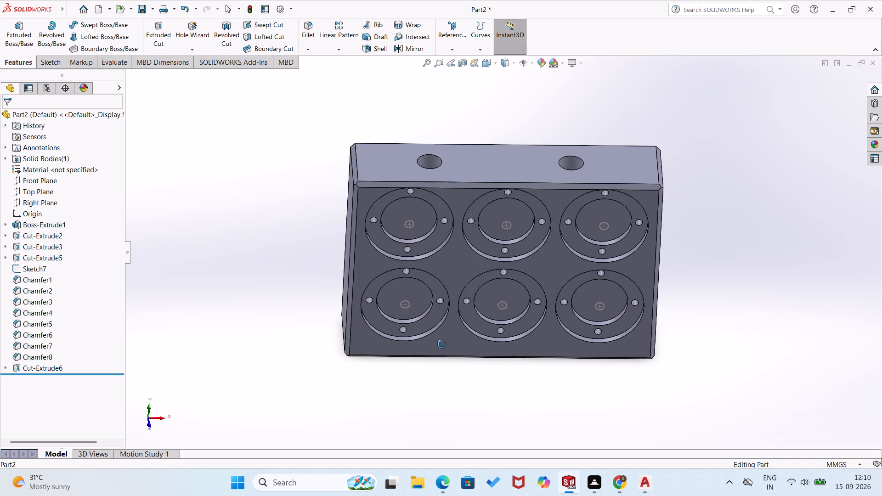
middle_drag(442, 344, 442, 334)
scroll(449, 403, down, 1)
middle_drag(455, 397, 459, 286)
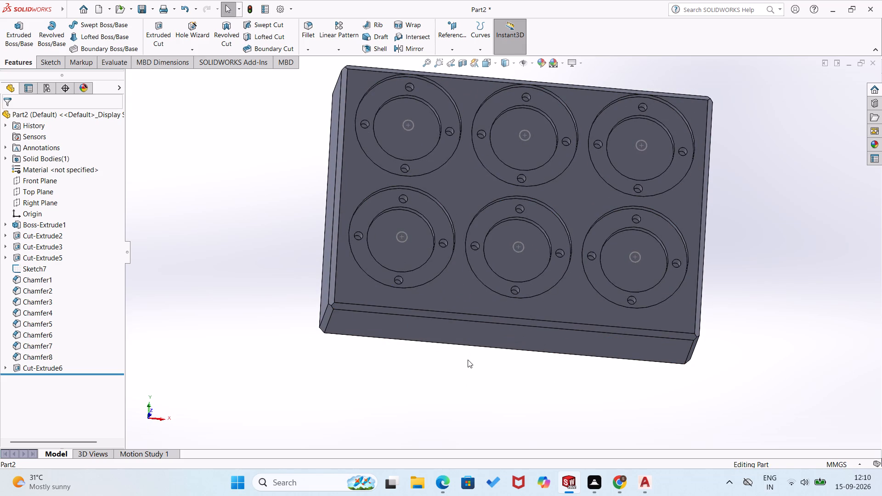
key(ctrl+8)
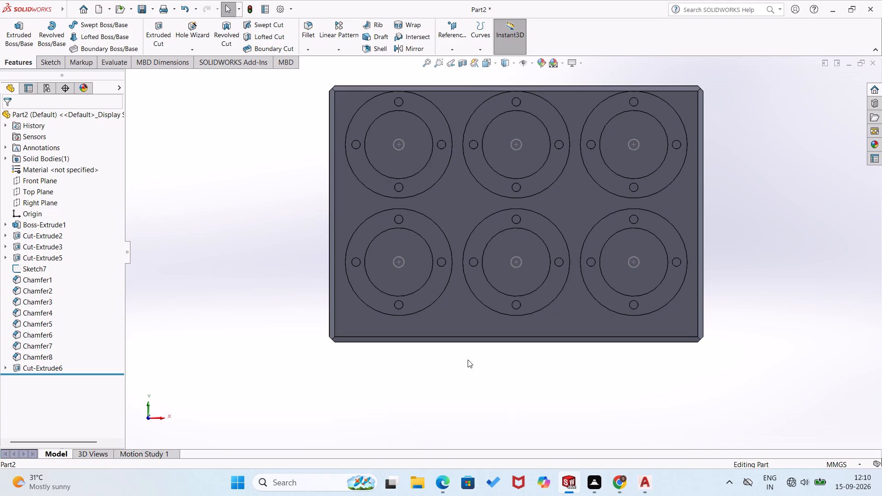
middle_drag(467, 367, 472, 312)
scroll(472, 312, up, 1)
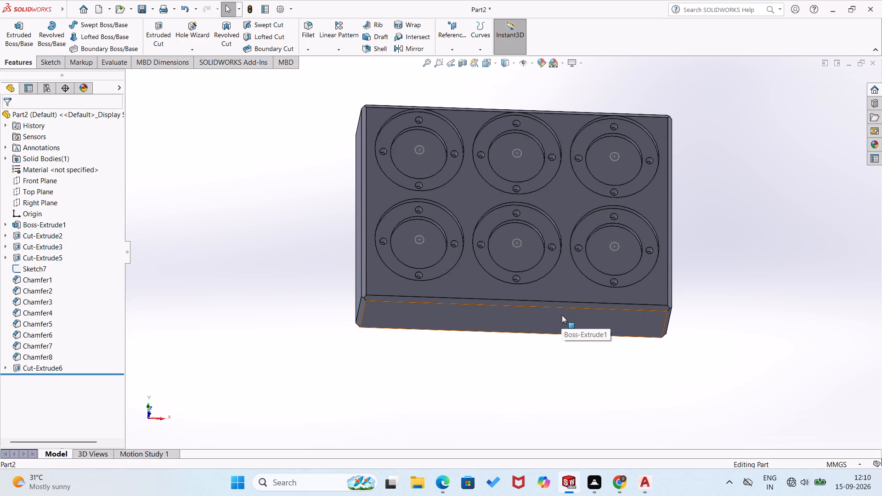
middle_drag(566, 186, 568, 240)
scroll(566, 187, down, 1)
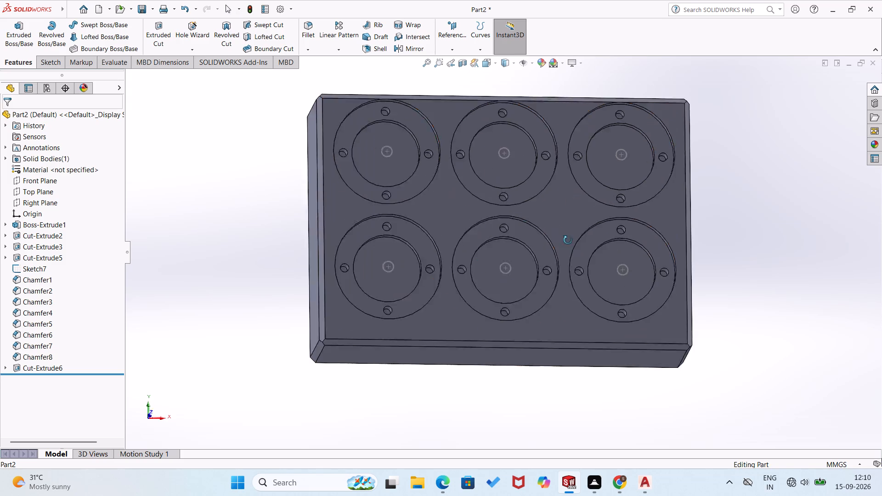
middle_drag(568, 240, 563, 311)
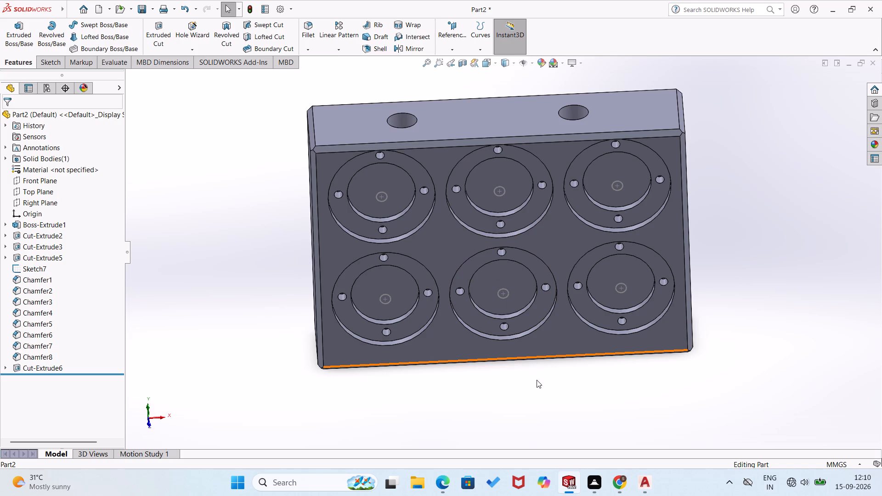
Sketch two circles of about 8.6 mm radius, centres about 90 mm apart, on the plain long side face opposite the two side holes.
middle_drag(537, 382, 556, 215)
scroll(554, 214, up, 1)
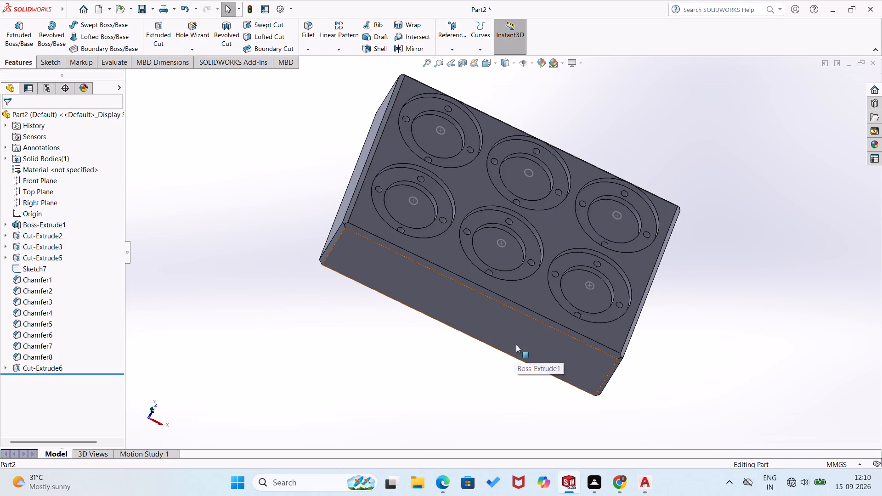
right_click(516, 344)
click(540, 267)
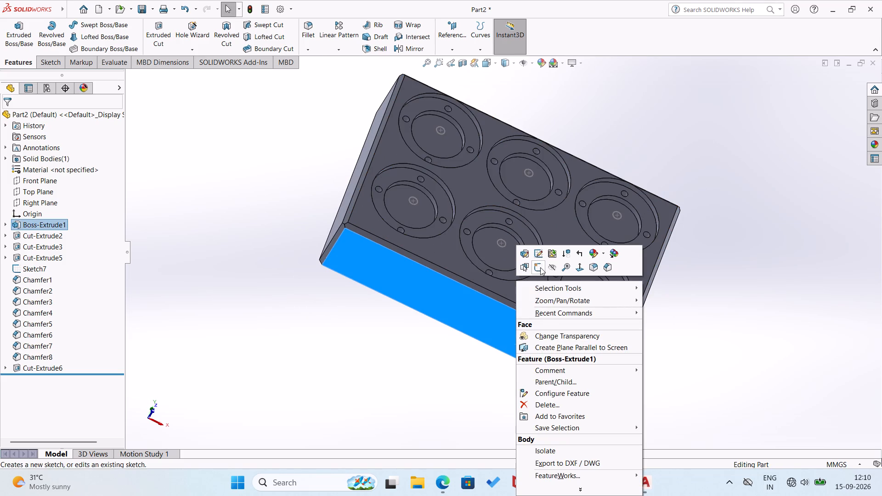
click(452, 330)
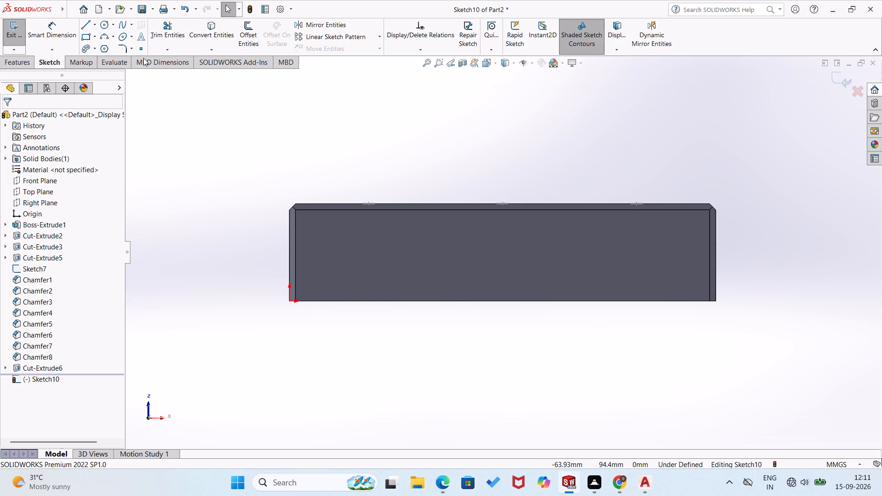
click(104, 22)
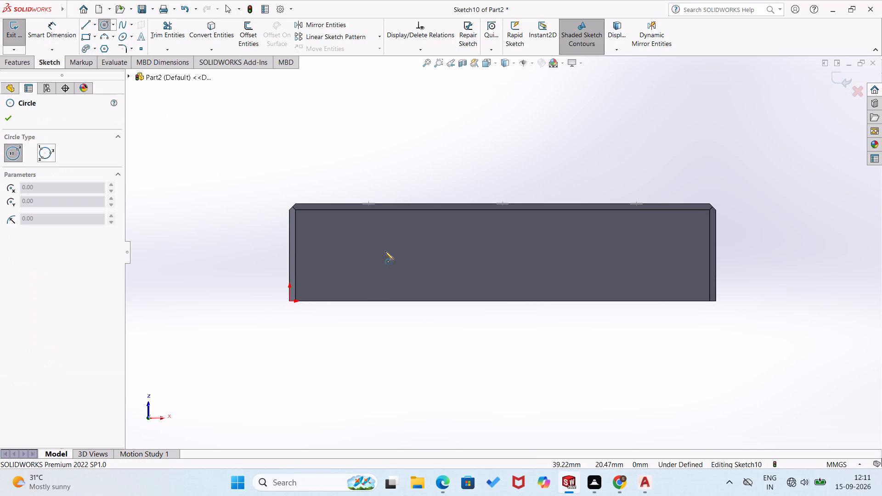
click(385, 251)
click(395, 270)
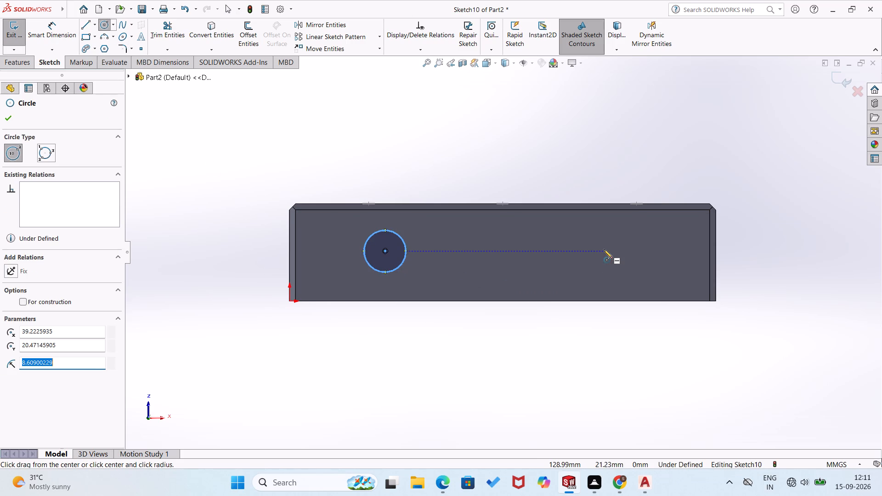
click(604, 249)
click(609, 271)
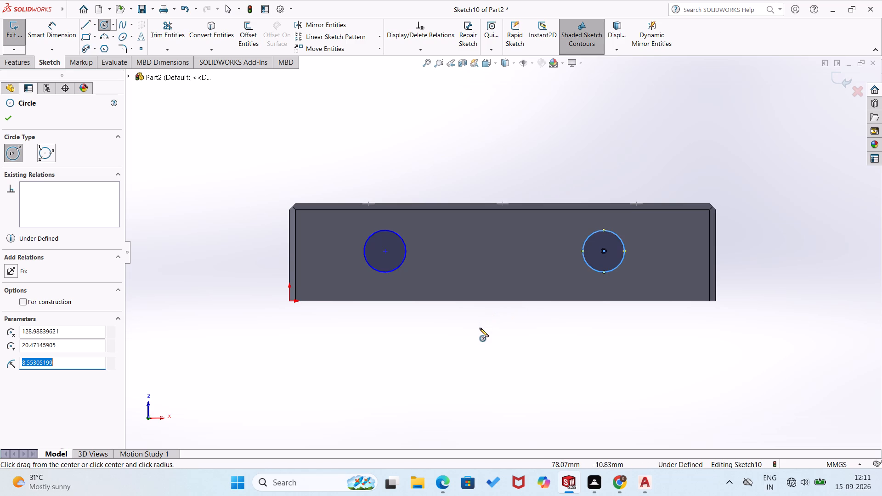
Dimension the distance between the two circle centres as 80 mm.
right_drag(471, 344, 478, 280)
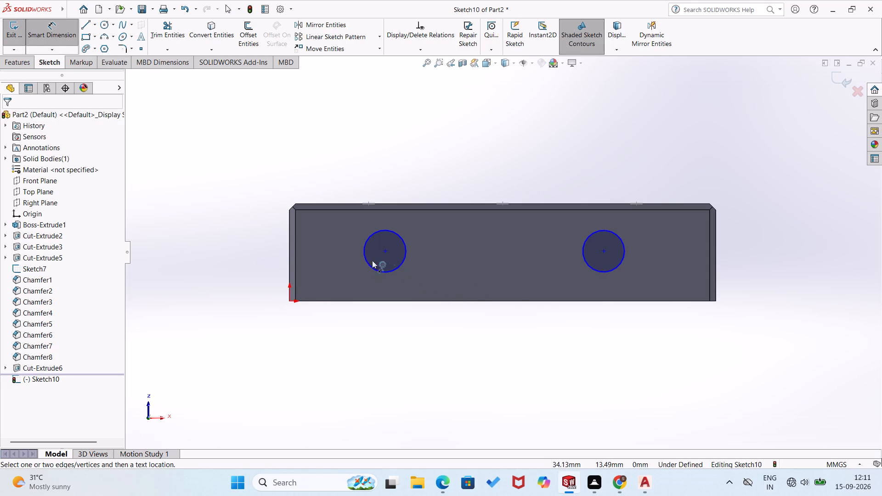
click(384, 251)
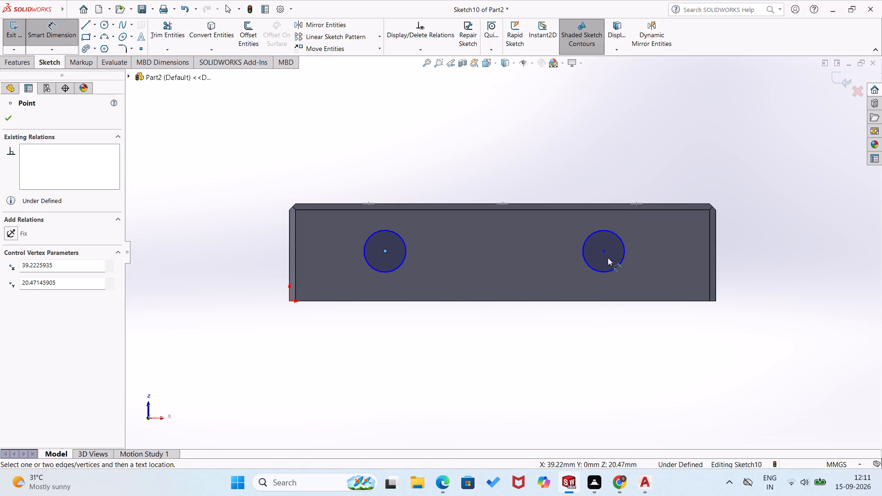
click(602, 251)
click(549, 331)
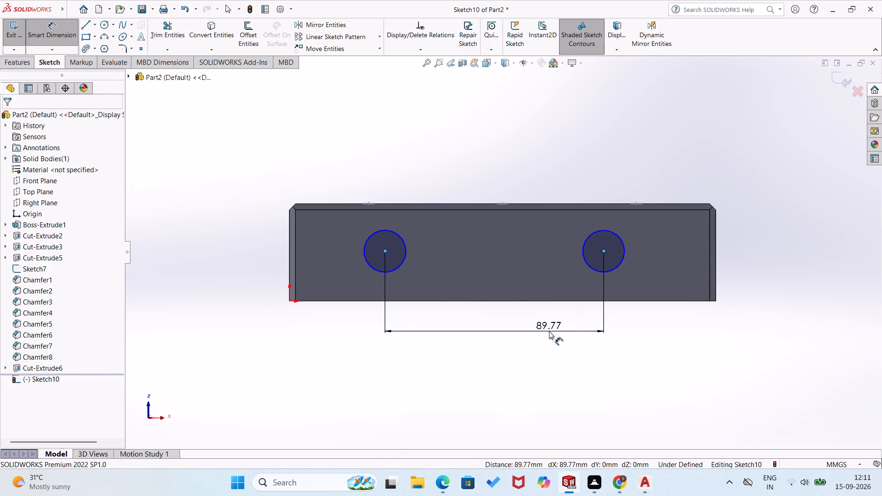
text(80)
key(Return)
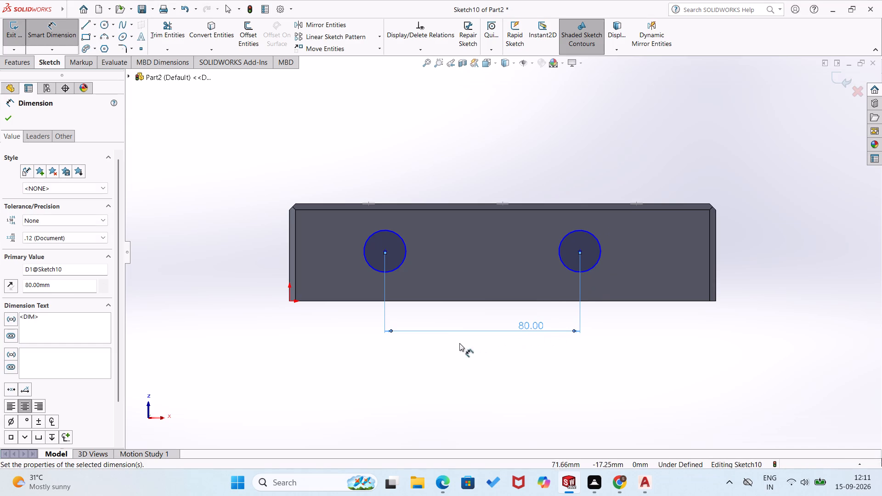
click(364, 327)
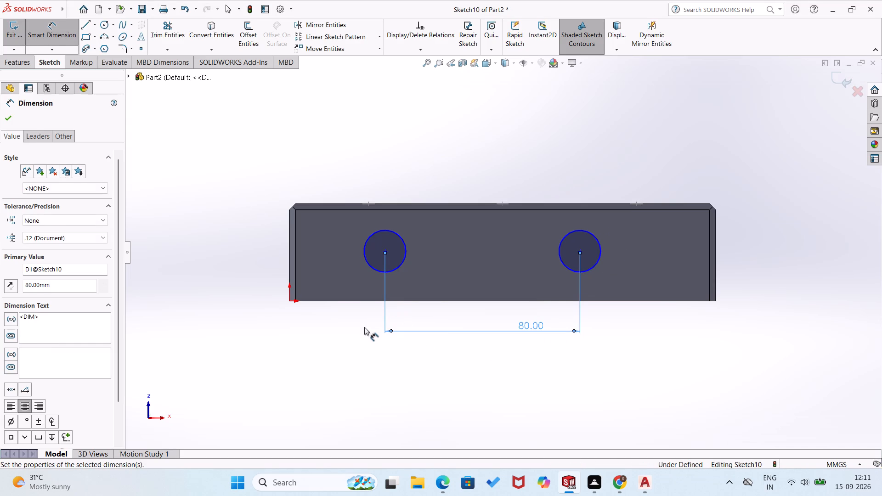
Dimension the centre of the circle nearer the origin 20 mm from the side face's unchamfered long edge.
click(383, 250)
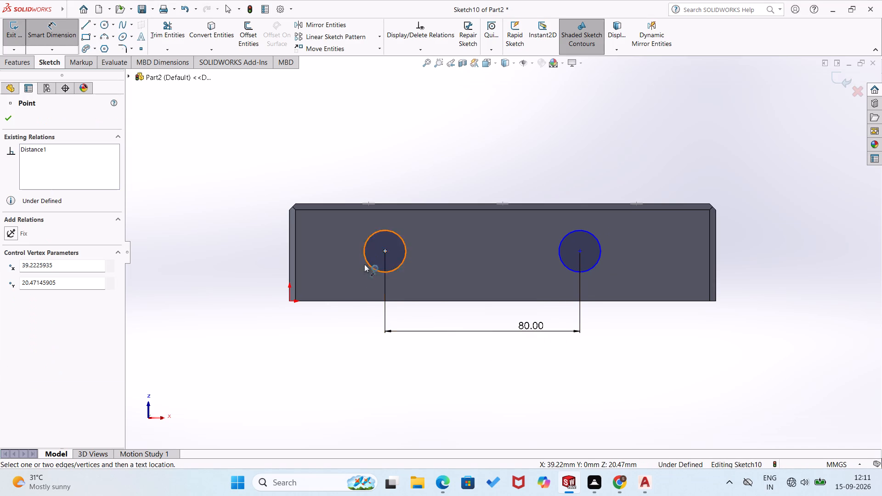
click(290, 267)
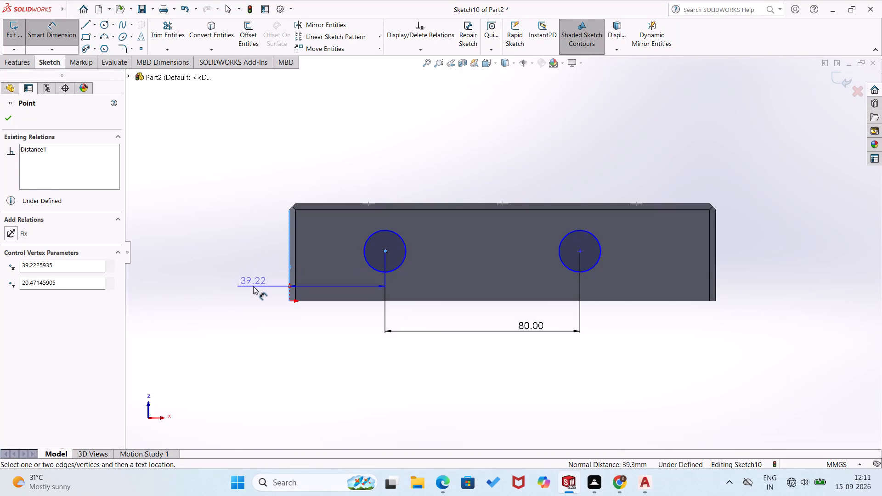
key(Escape)
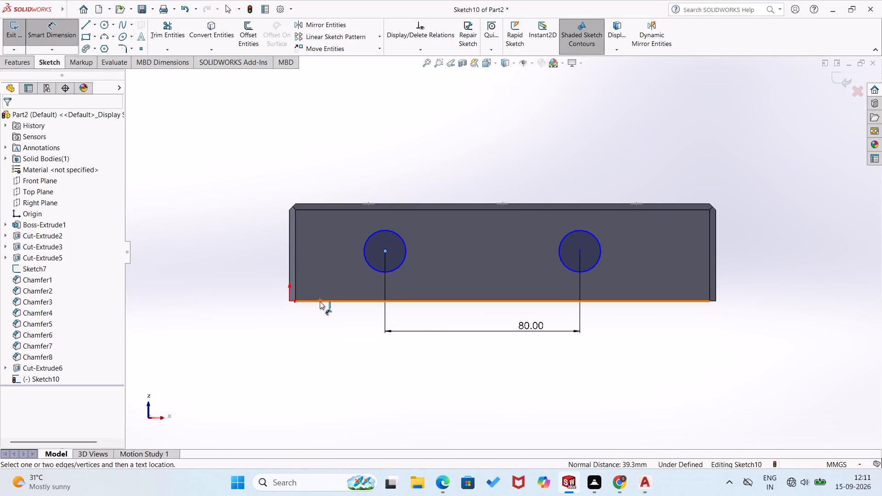
click(320, 301)
click(271, 297)
text(20)
key(Return)
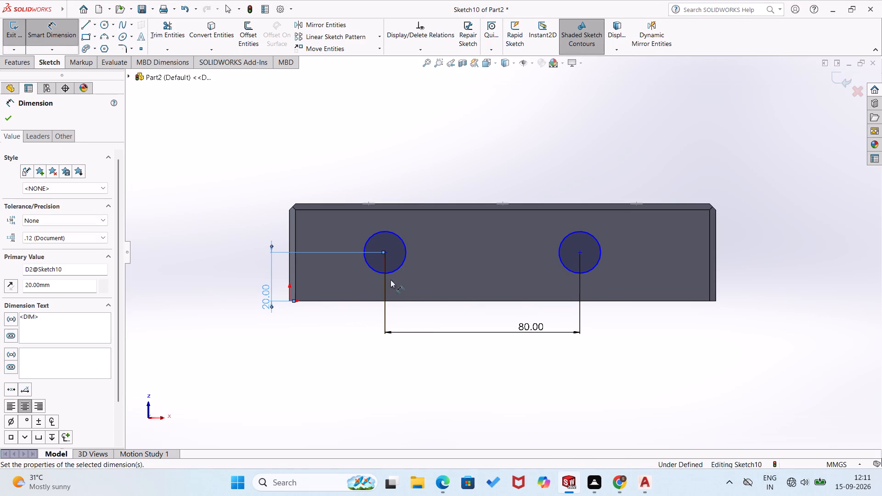
Dimension both circles on the side face with a diameter of 14 mm each.
click(391, 231)
click(414, 187)
text(14)
key(Return)
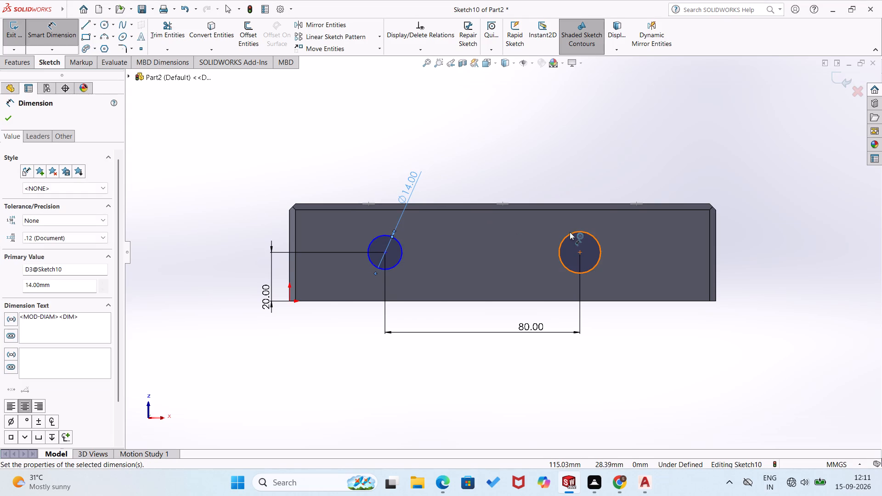
click(570, 232)
click(599, 175)
text(14)
key(Return)
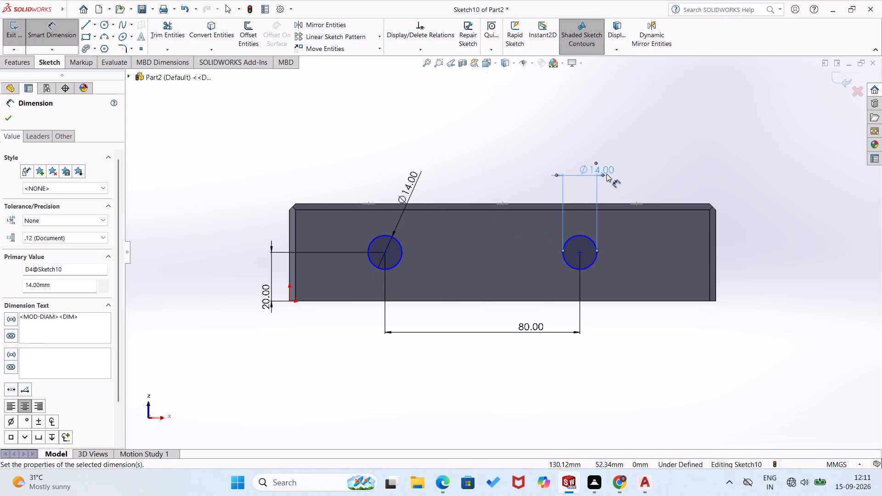
click(541, 149)
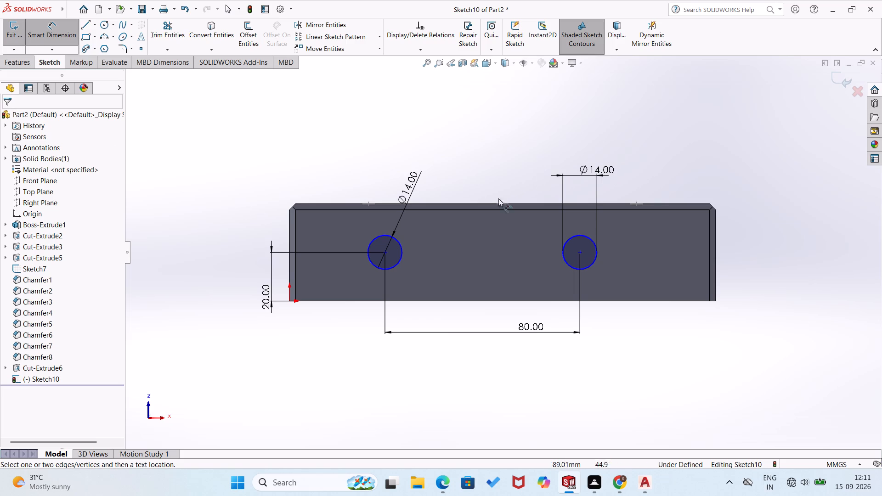
Dimension the centre of the circle nearer the origin 45 mm from the side face's short vertical edge at the origin.
click(384, 251)
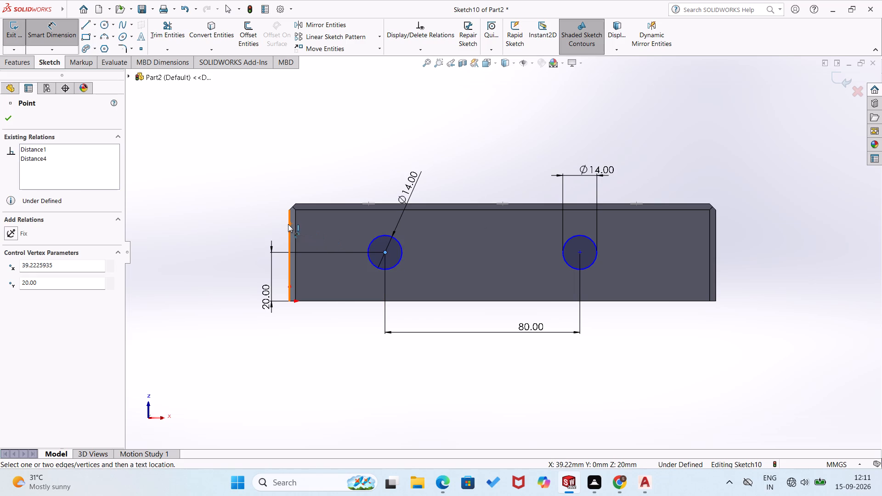
click(288, 224)
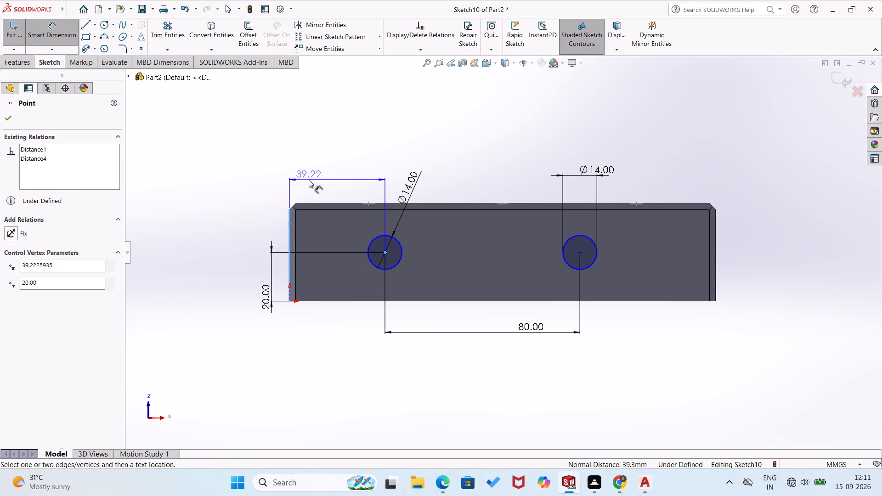
text(40)
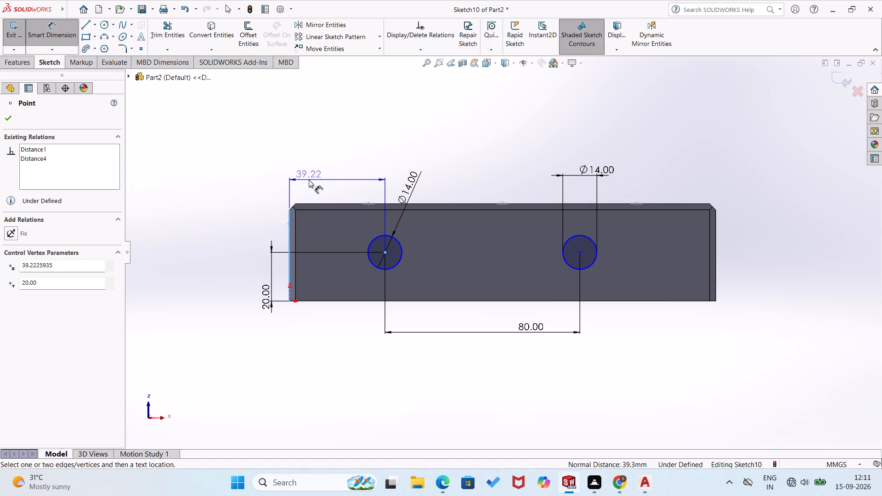
click(309, 180)
text(45)
key(Return)
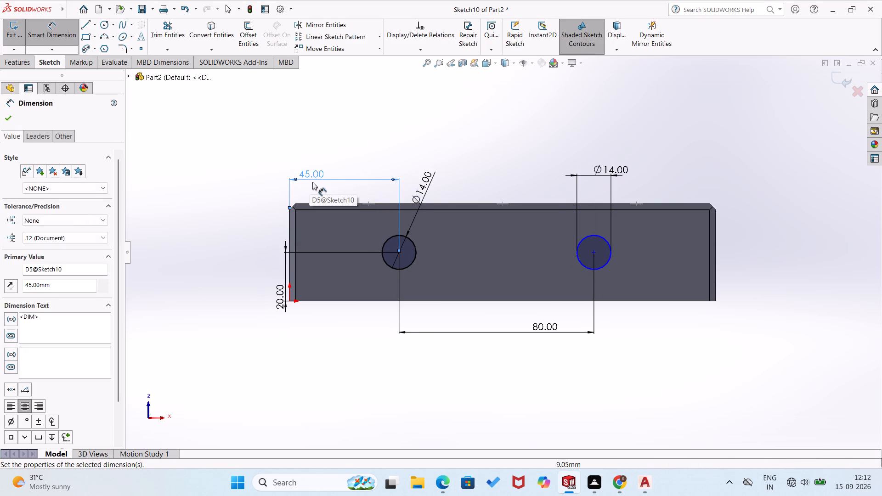
click(374, 144)
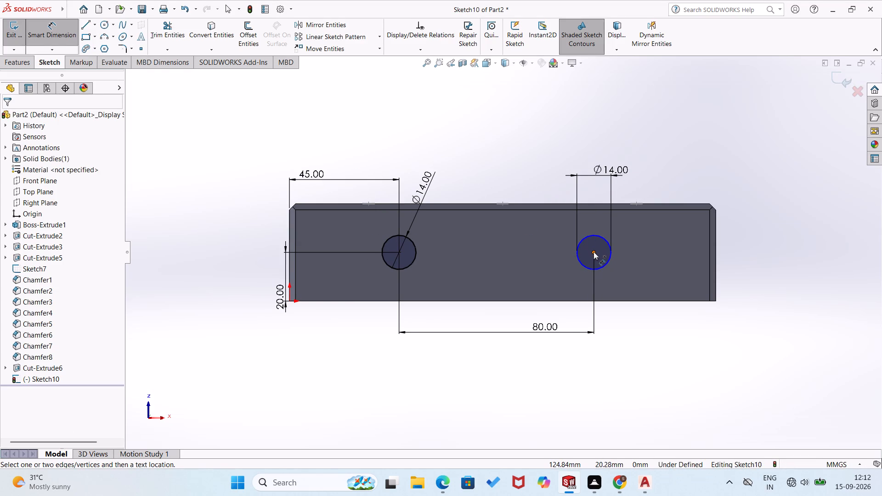
Dimension the other circle's centre from the side face's far vertical edge, keeping the distance offered.
click(594, 252)
click(717, 217)
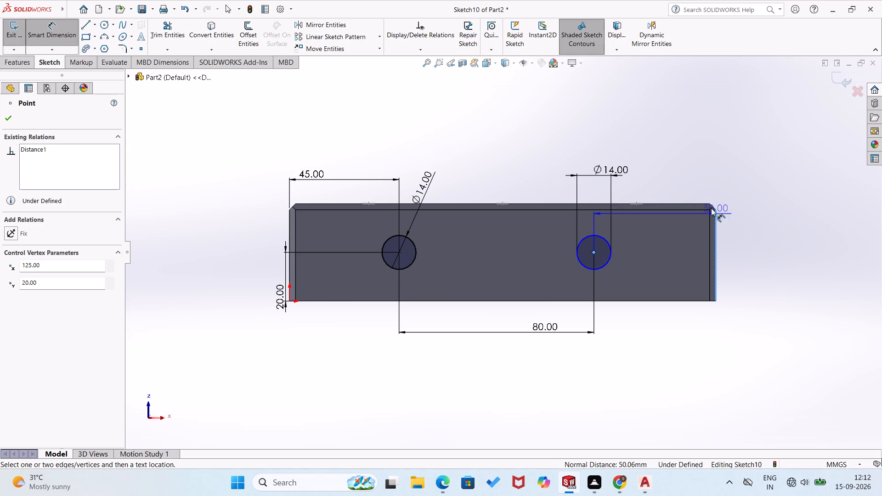
click(690, 180)
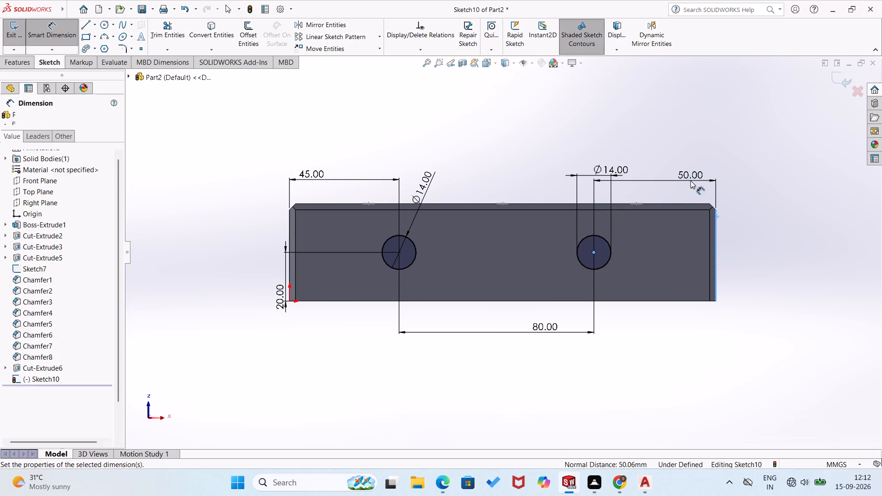
click(654, 168)
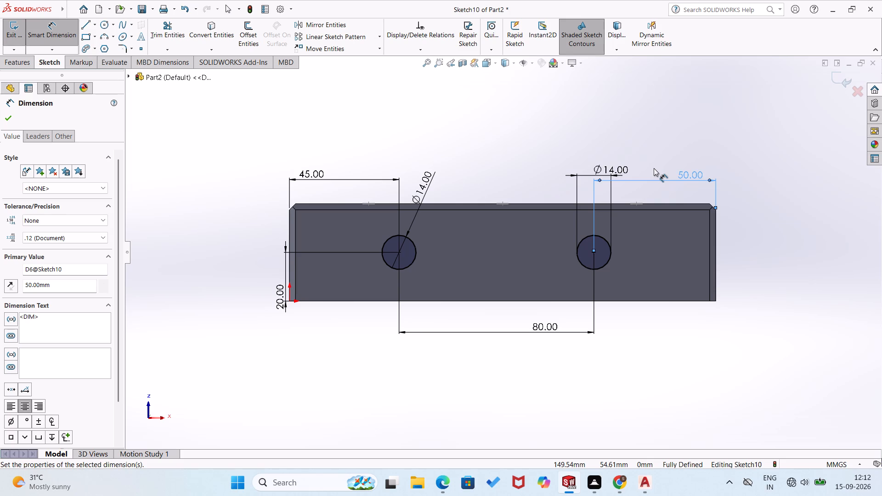
Cut-extrude both 14 mm circles into the block from the side face, blind to a depth of 10 mm.
click(28, 63)
click(162, 37)
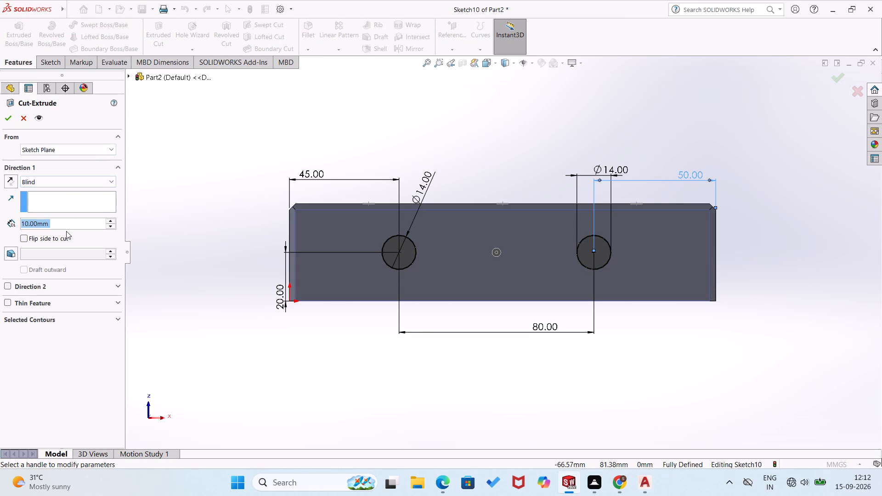
middle_drag(137, 275, 174, 299)
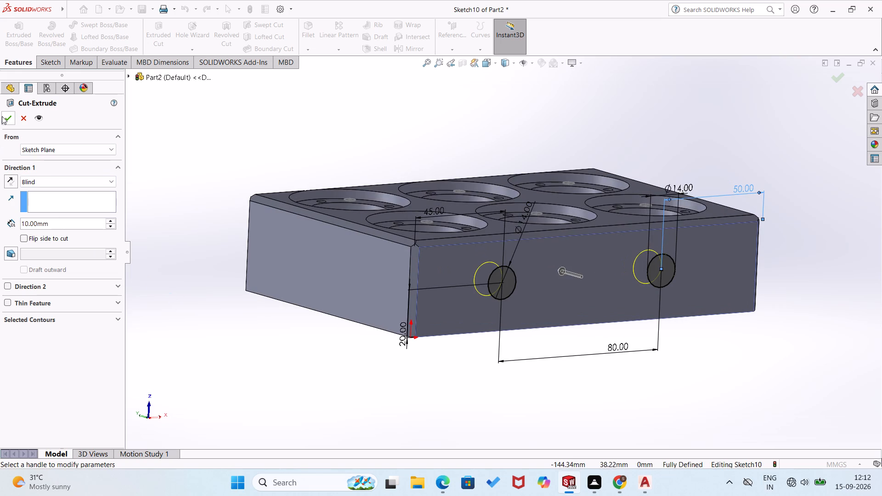
click(2, 116)
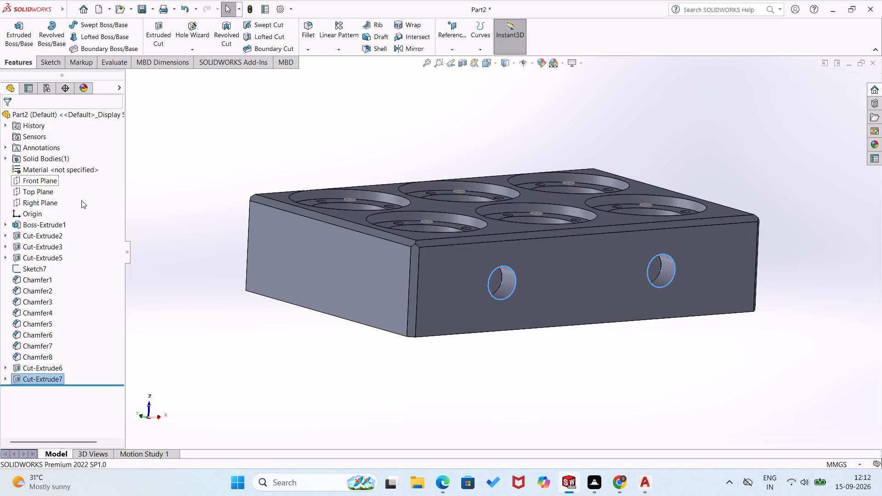
click(175, 202)
Examine the block from all around, checking the paired holes on both long sides and the six stepped pockets.
middle_drag(482, 359, 448, 373)
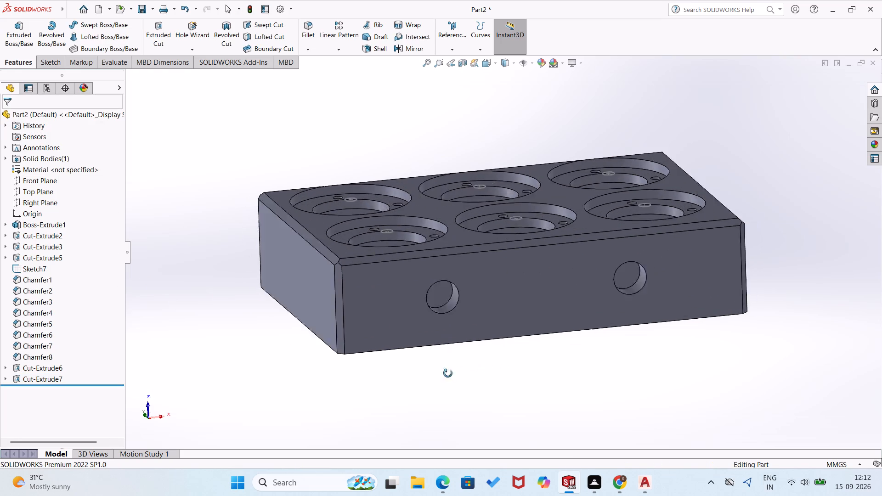
middle_drag(448, 373, 245, 395)
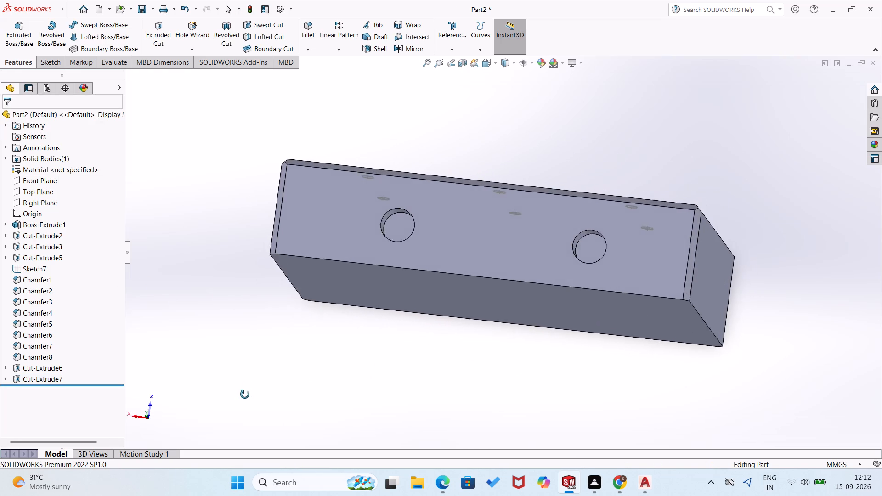
middle_drag(245, 395, 205, 495)
middle_drag(205, 495, 208, 495)
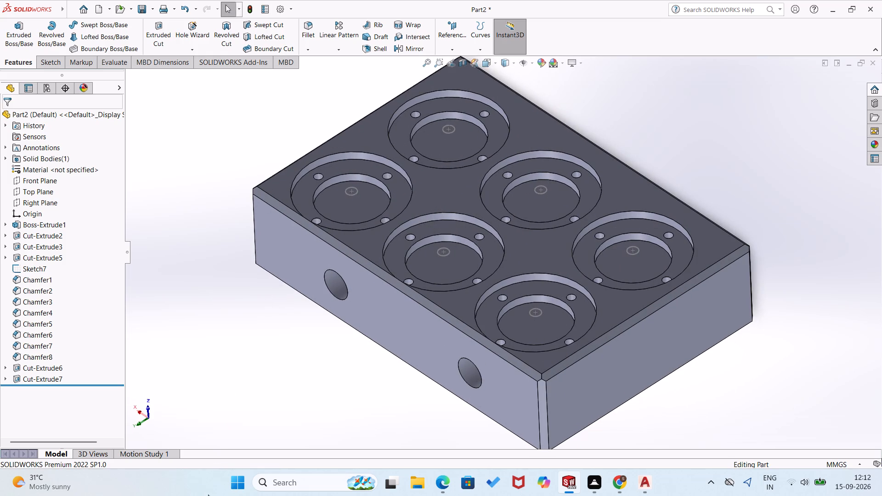
middle_drag(208, 495, 209, 495)
scroll(206, 495, down, 1)
middle_drag(656, 276, 595, 360)
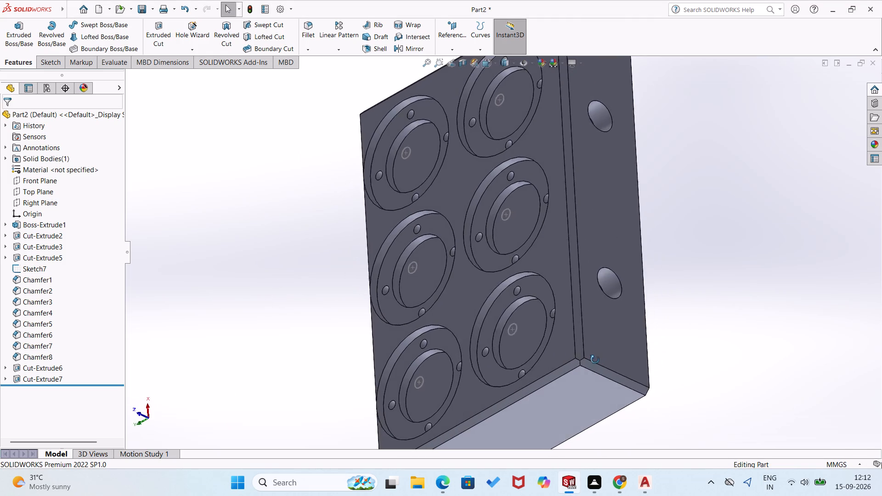
middle_drag(595, 360, 570, 395)
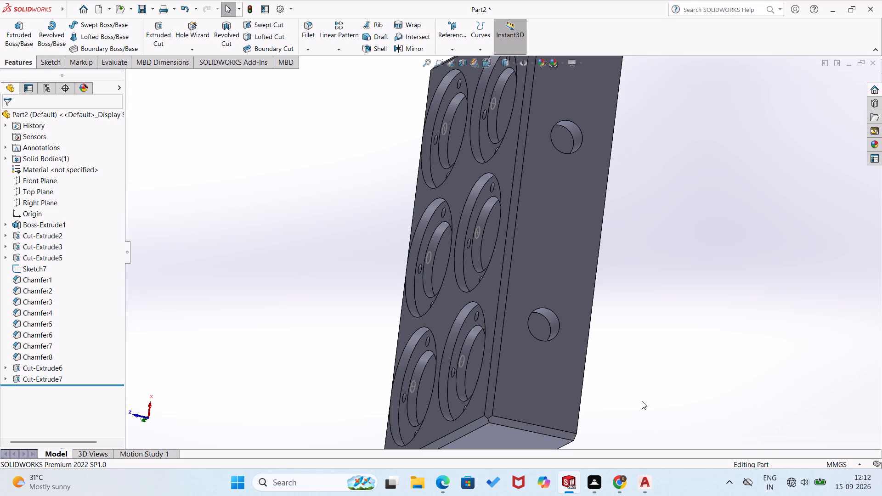
middle_drag(619, 389, 619, 397)
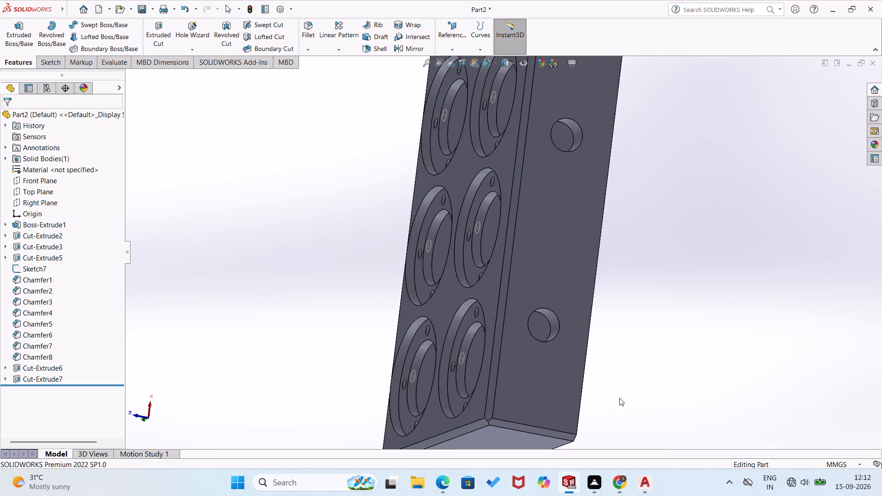
middle_drag(679, 407, 685, 407)
middle_drag(674, 393, 764, 381)
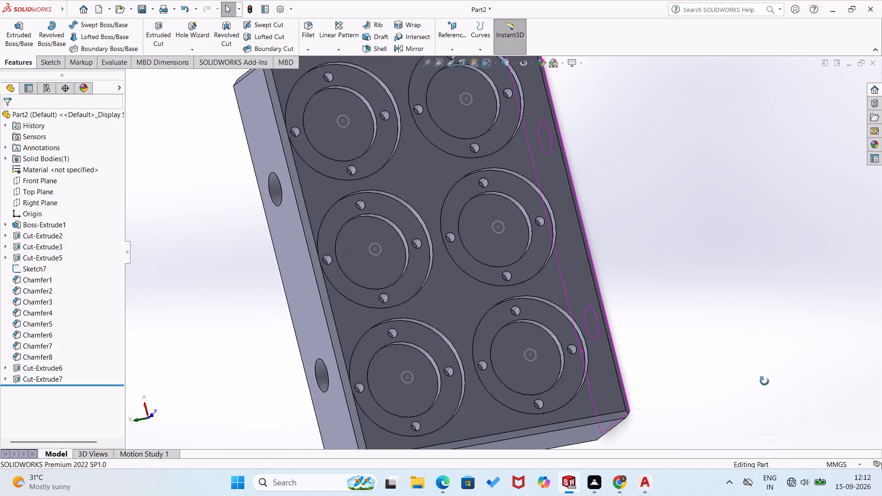
middle_drag(764, 381, 540, 407)
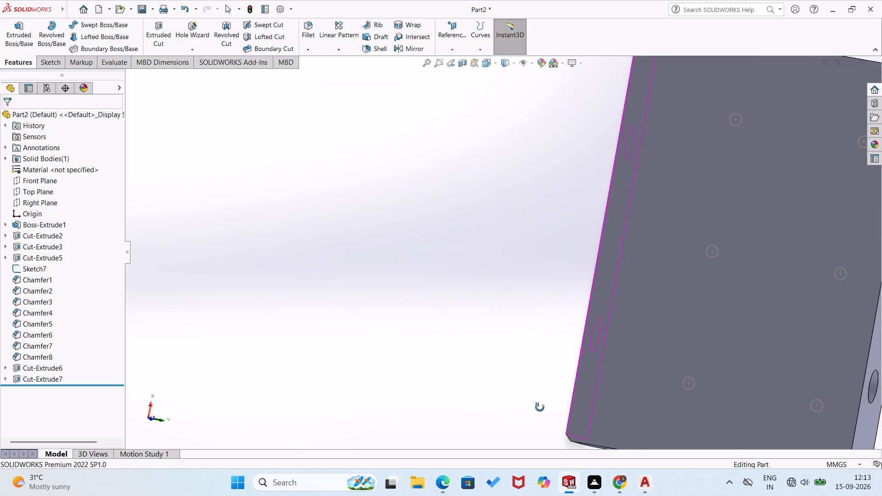
middle_drag(540, 407, 702, 415)
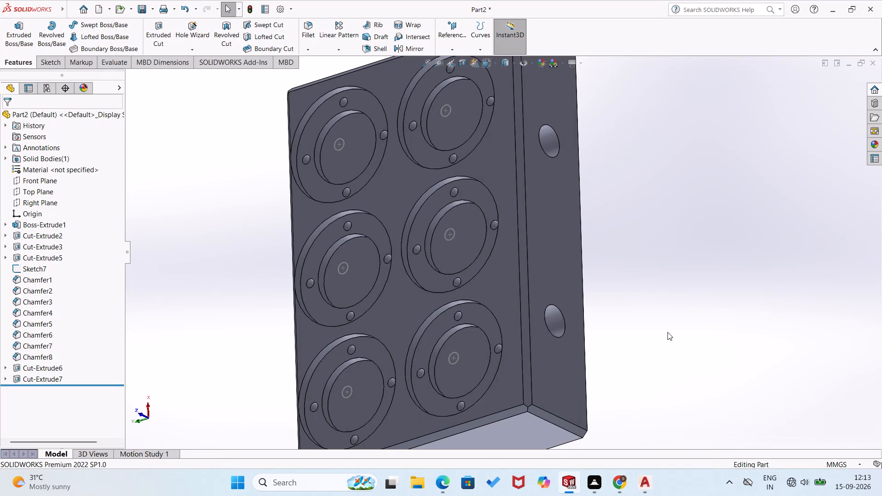
scroll(667, 332, down, 1)
scroll(667, 332, up, 2)
middle_drag(668, 332, 744, 383)
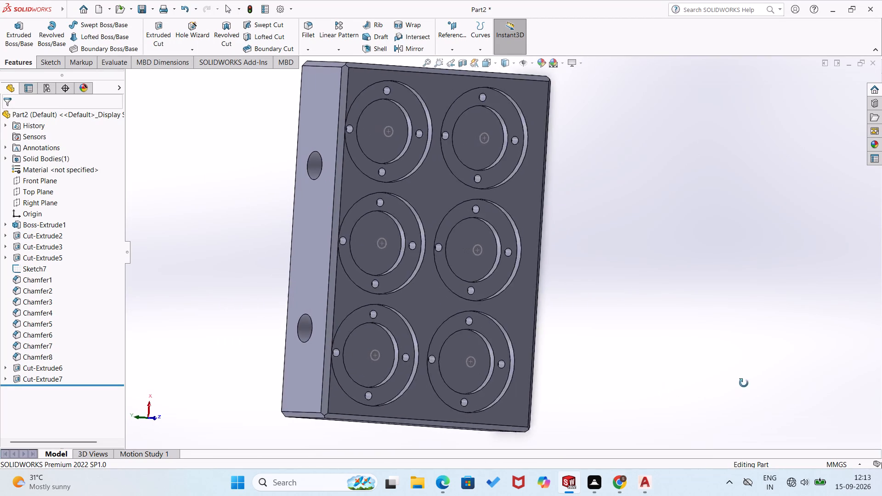
middle_drag(744, 383, 713, 372)
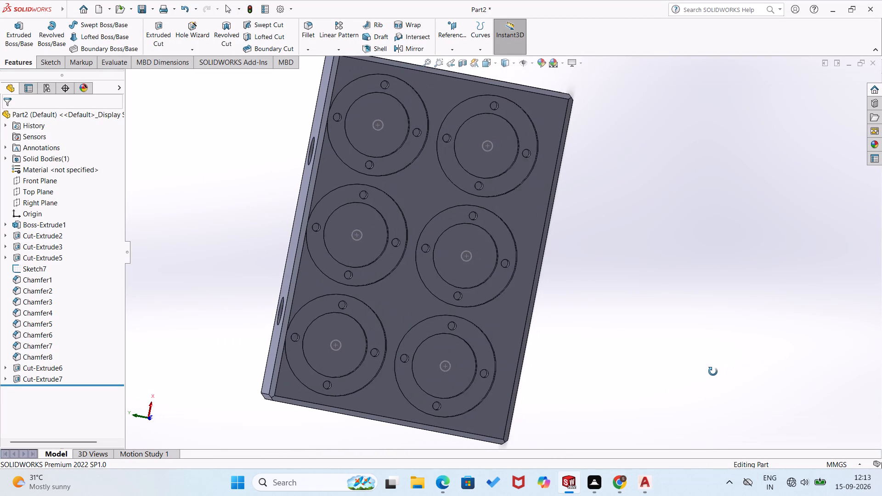
middle_drag(713, 372, 707, 373)
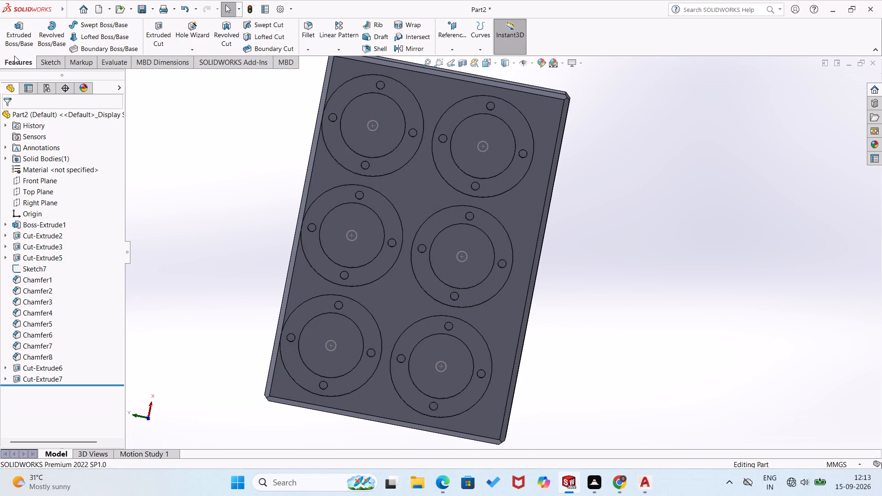
Bring up the sketching commands for further work on the block.
click(44, 62)
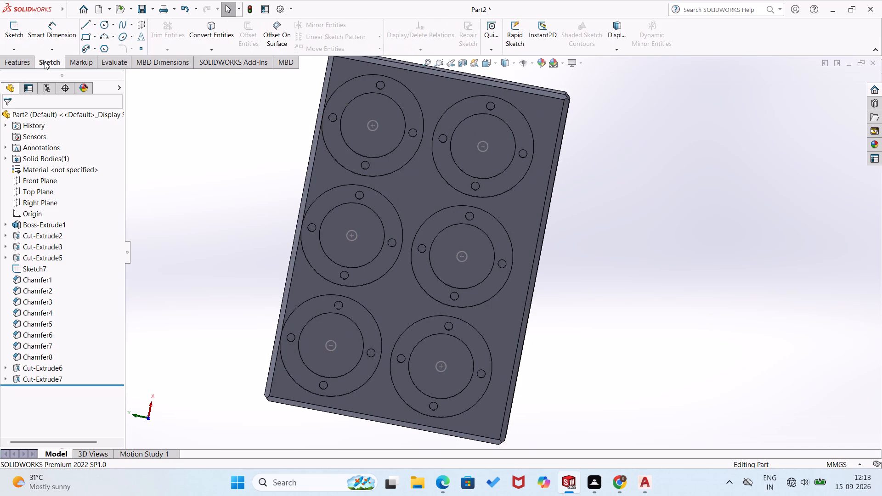
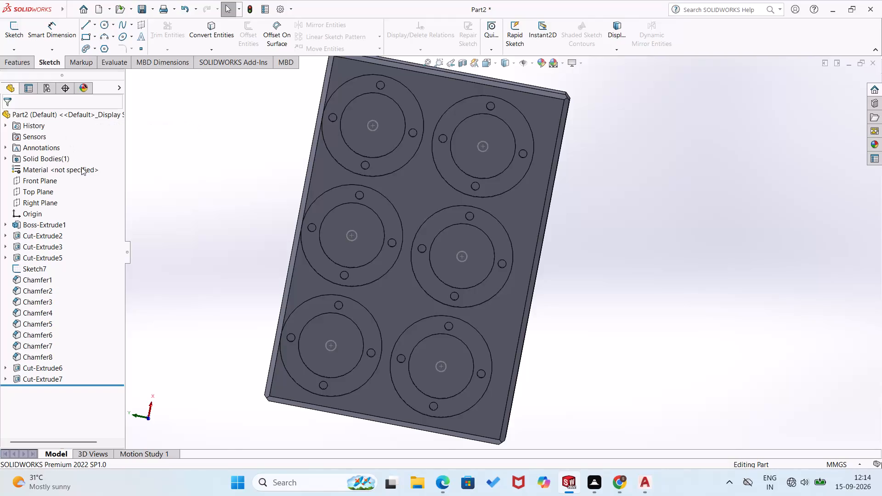
Start a new sketch on the block's large flat face opposite the six ringed circular features.
middle_drag(179, 219, 299, 335)
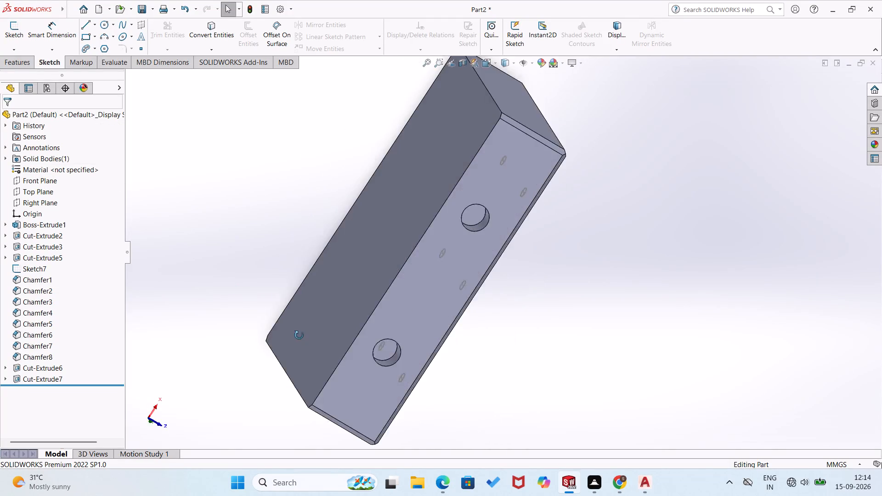
middle_drag(299, 335, 324, 352)
click(360, 327)
click(360, 327)
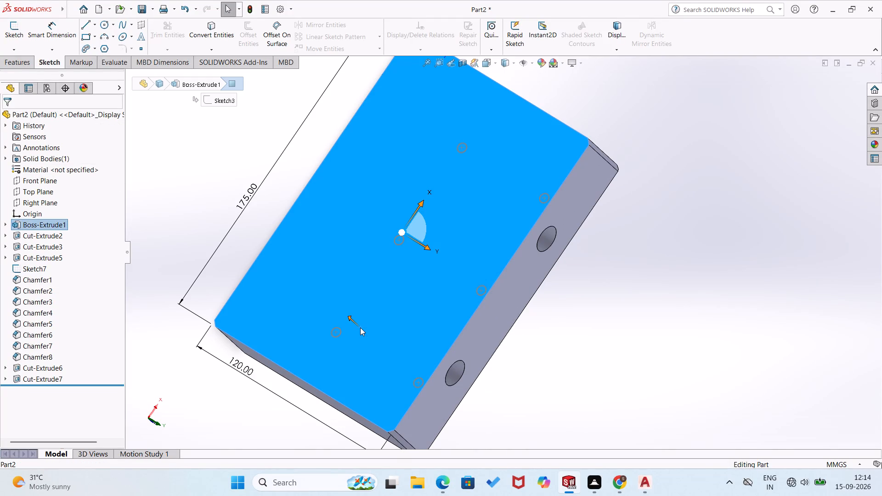
click(404, 300)
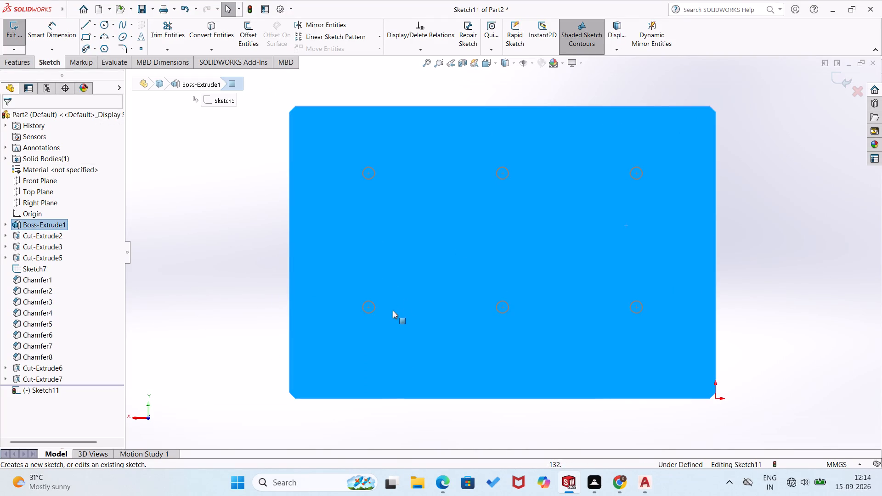
click(190, 287)
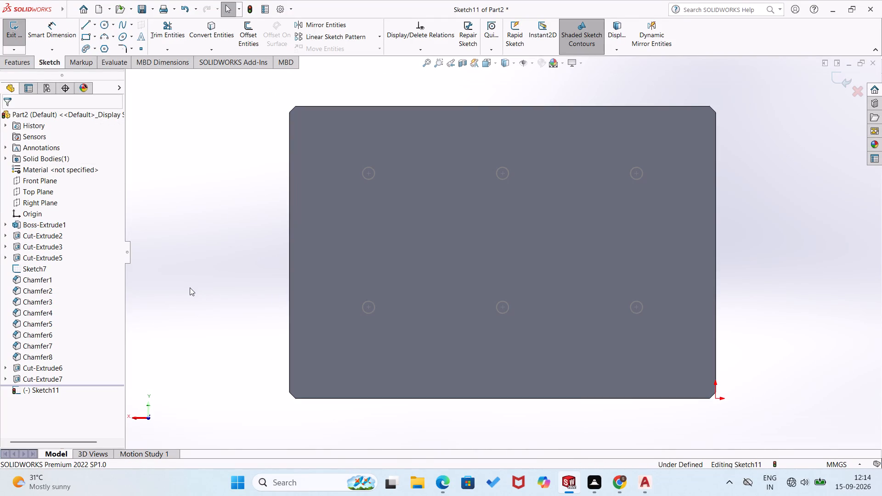
Sketch two circles near the face's opposite short edges, radius about 5.4 mm nearer the origin and 8.8 mm farther away, about 143 mm apart.
click(105, 29)
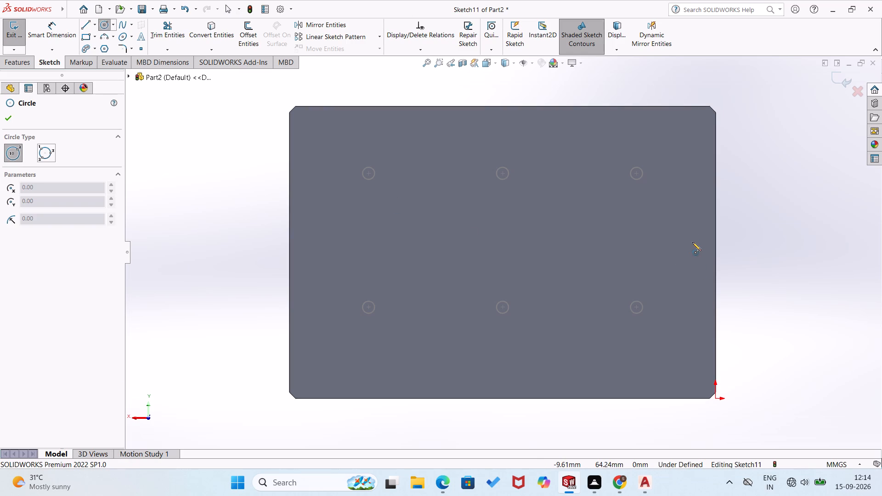
click(678, 246)
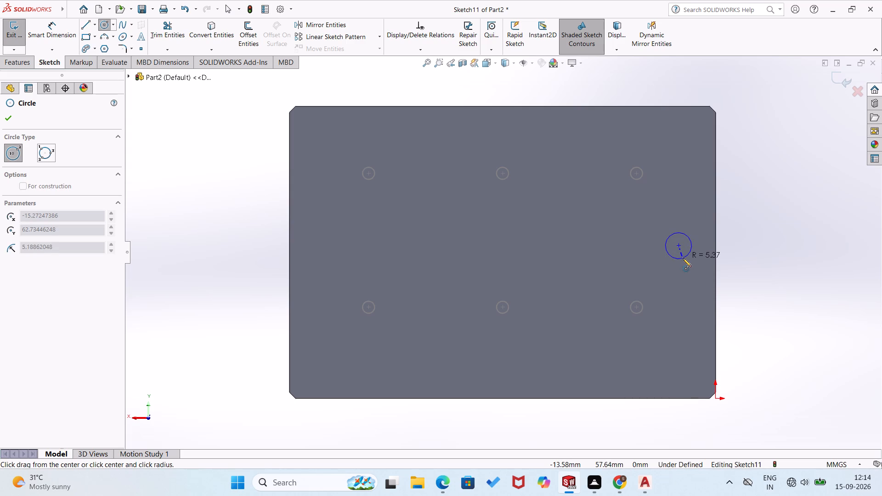
click(683, 258)
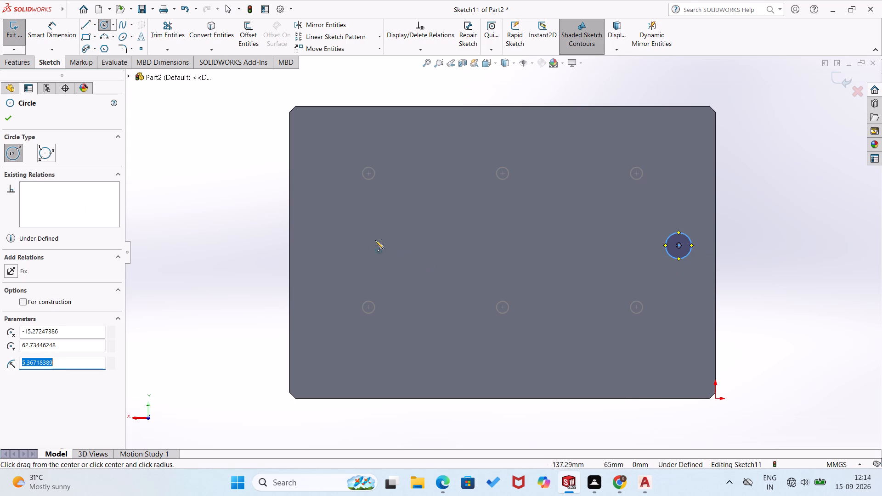
drag(330, 245, 333, 252)
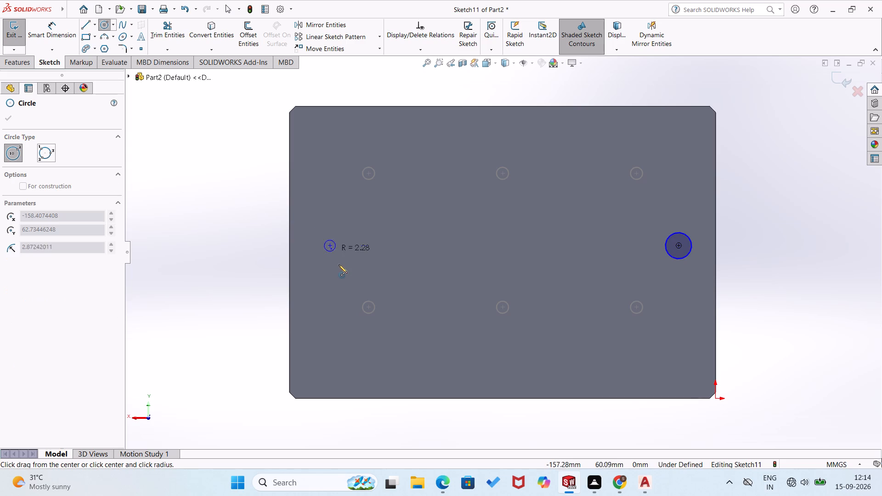
click(339, 265)
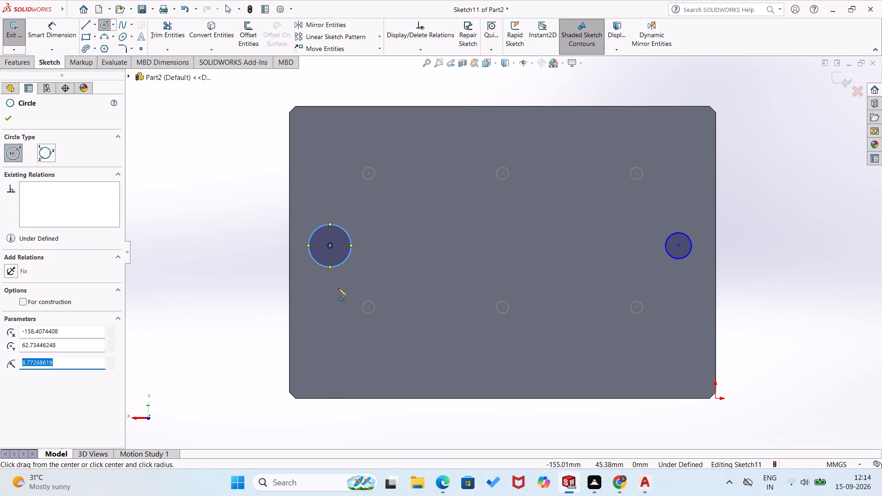
right_click(253, 305)
click(260, 307)
Dimension the centre of the circle nearer the origin 60 mm from the long edge on the origin side.
right_drag(258, 306, 270, 240)
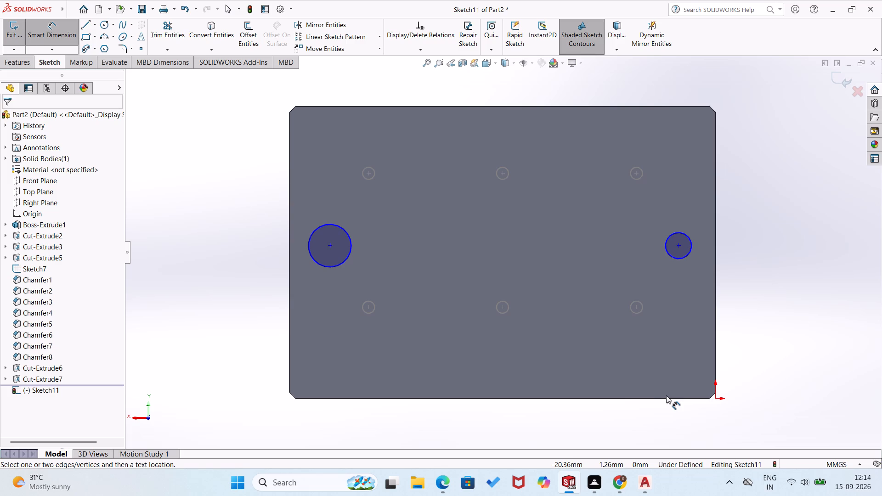
click(668, 399)
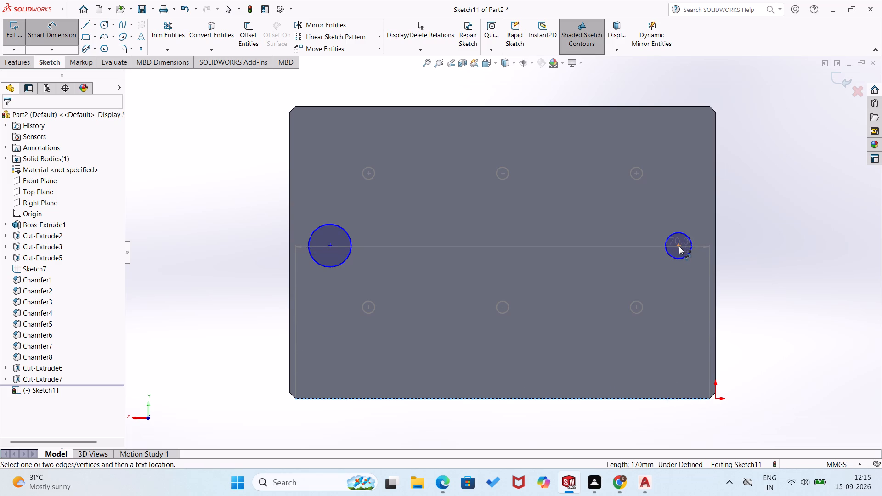
click(679, 245)
click(740, 281)
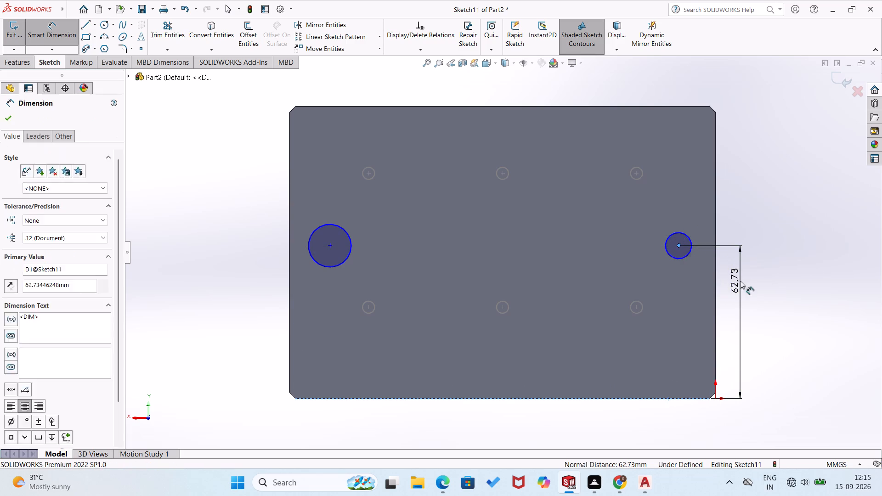
text(60)
key(Return)
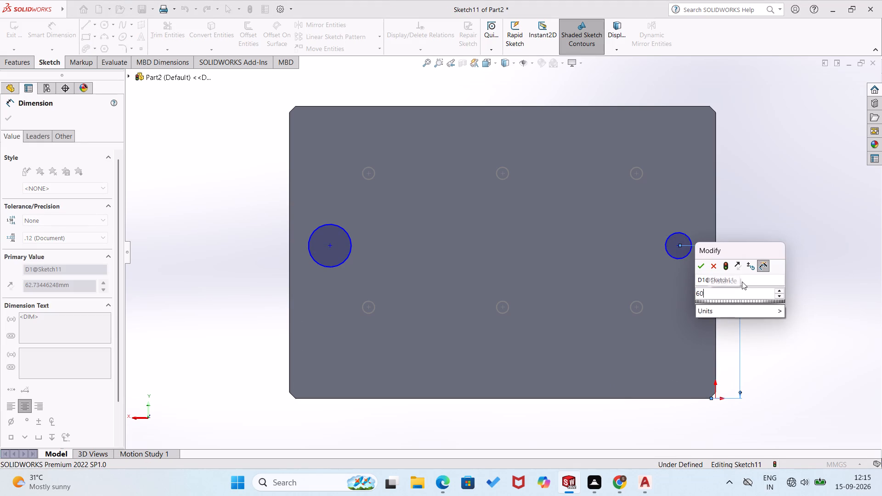
click(858, 197)
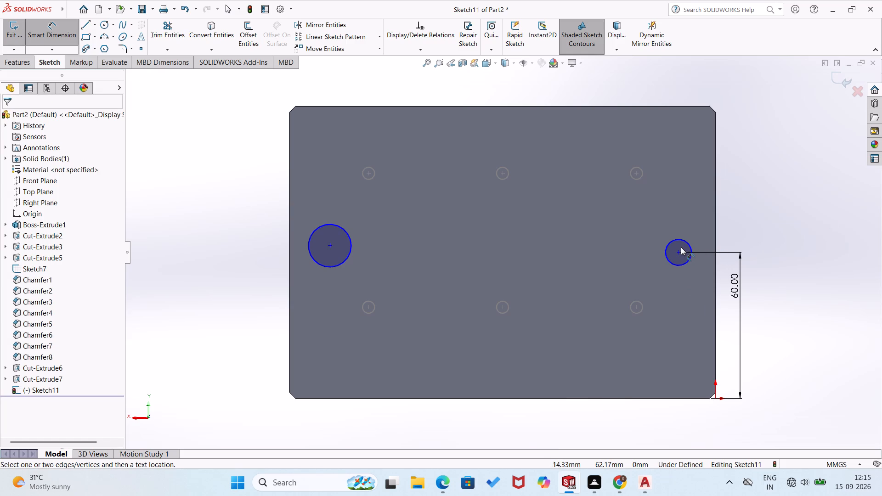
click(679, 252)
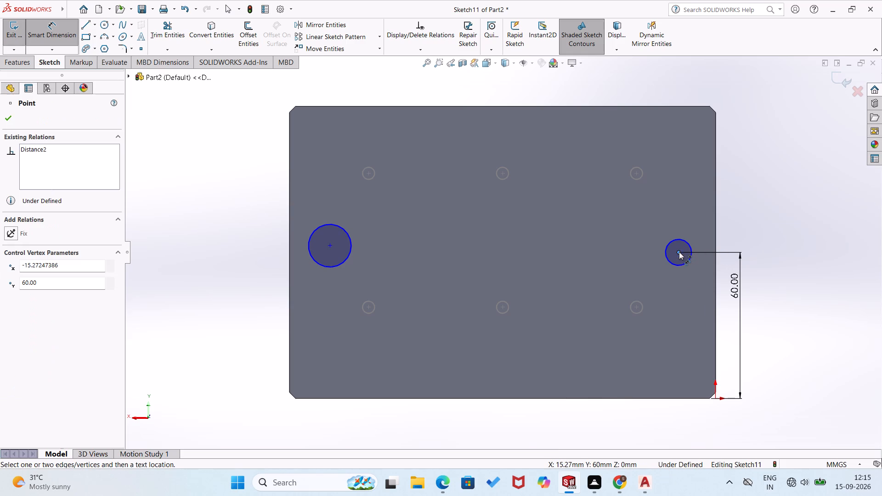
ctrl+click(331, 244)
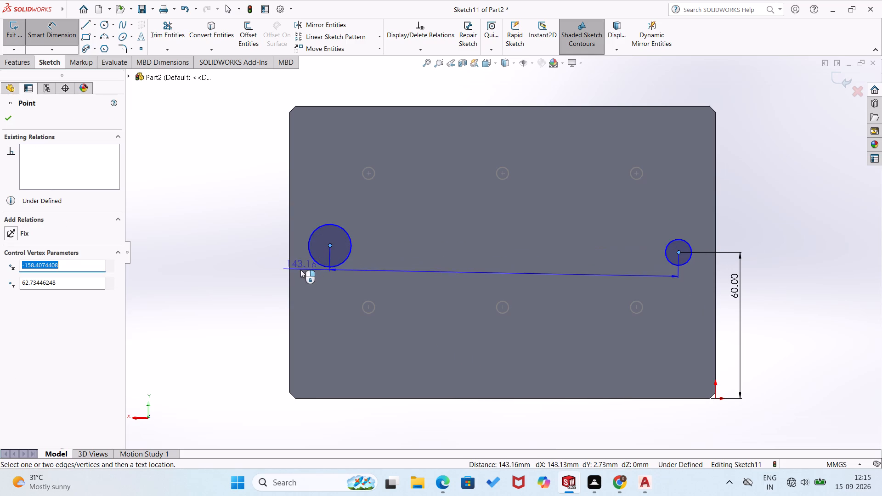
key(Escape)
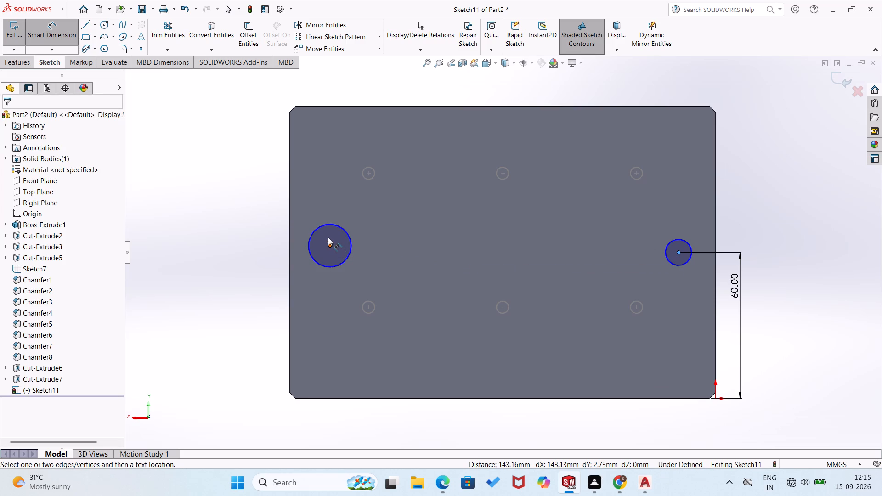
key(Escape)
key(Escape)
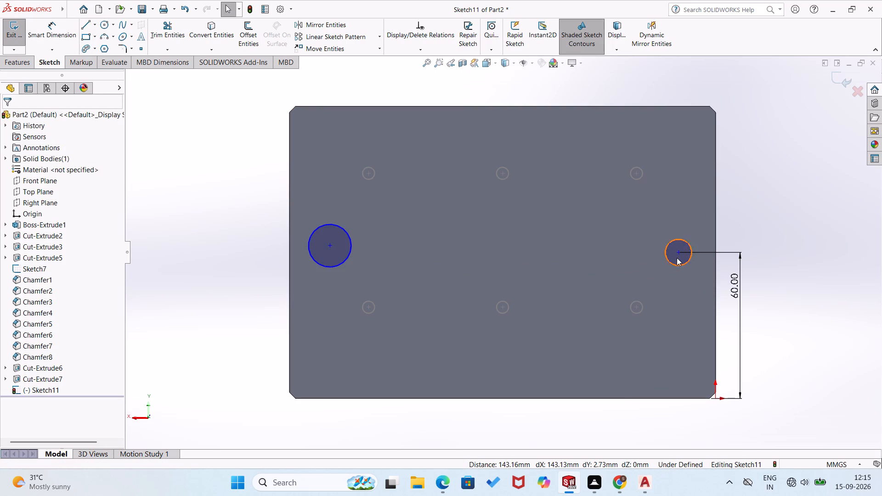
Add a horizontal relation between the centres of the two circles.
click(678, 251)
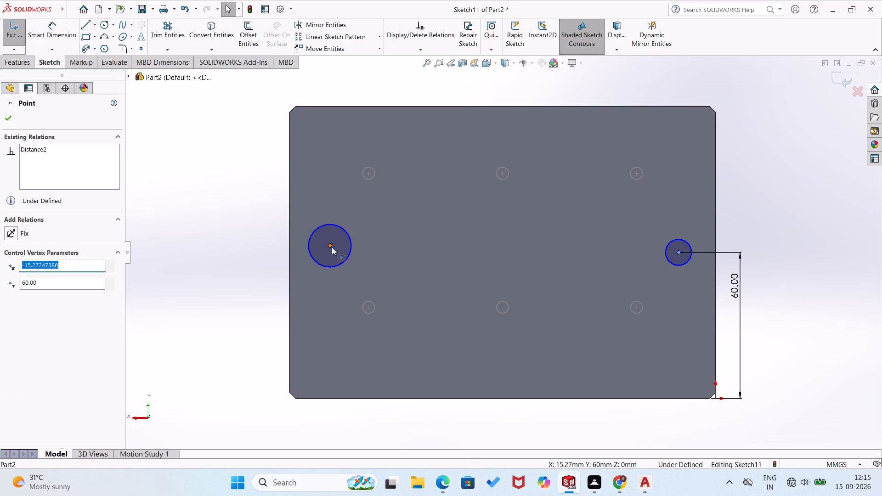
ctrl+click(330, 246)
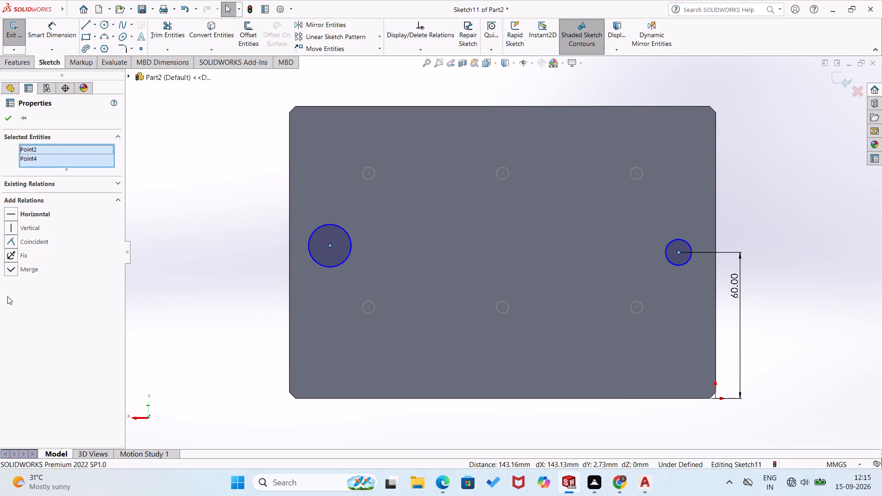
click(13, 209)
click(6, 114)
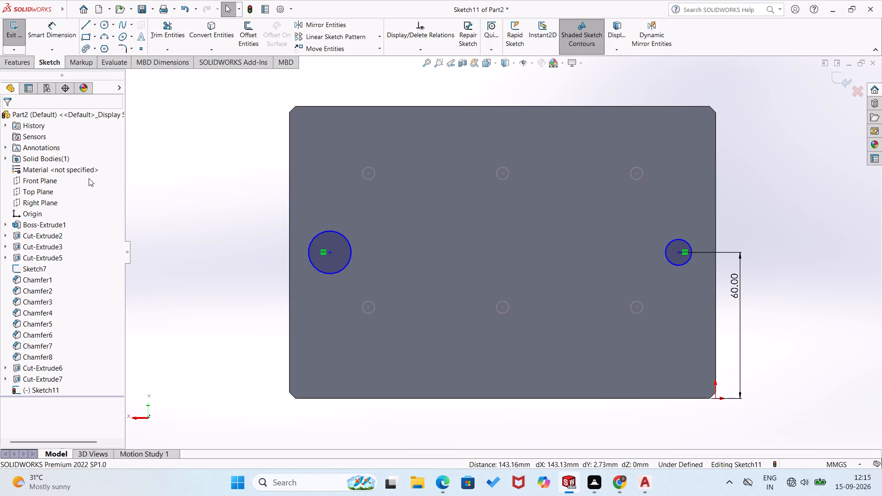
Dimension both circles to a diameter of 5 mm.
right_drag(208, 233, 210, 225)
right_drag(210, 225, 232, 157)
click(313, 240)
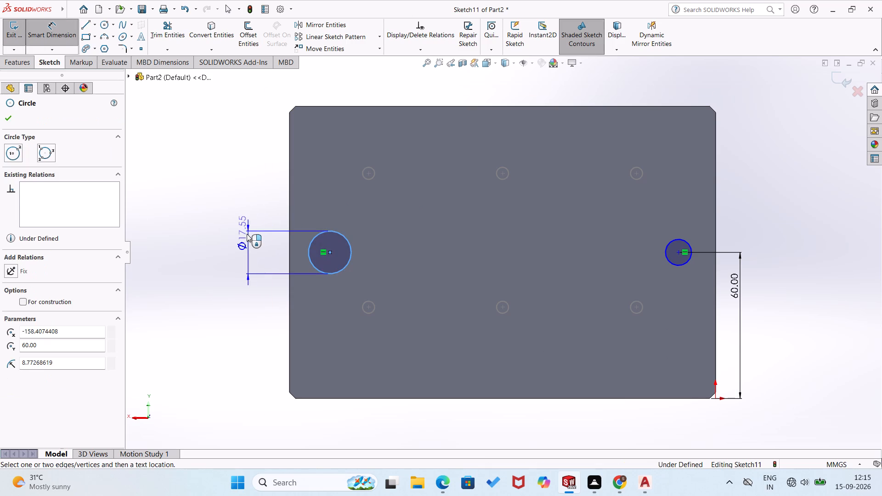
click(247, 234)
key(5)
key(Return)
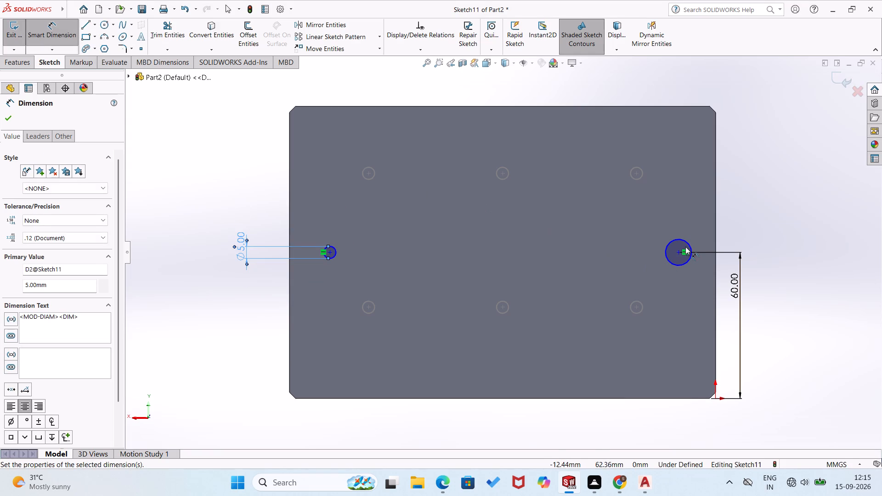
drag(686, 242, 728, 217)
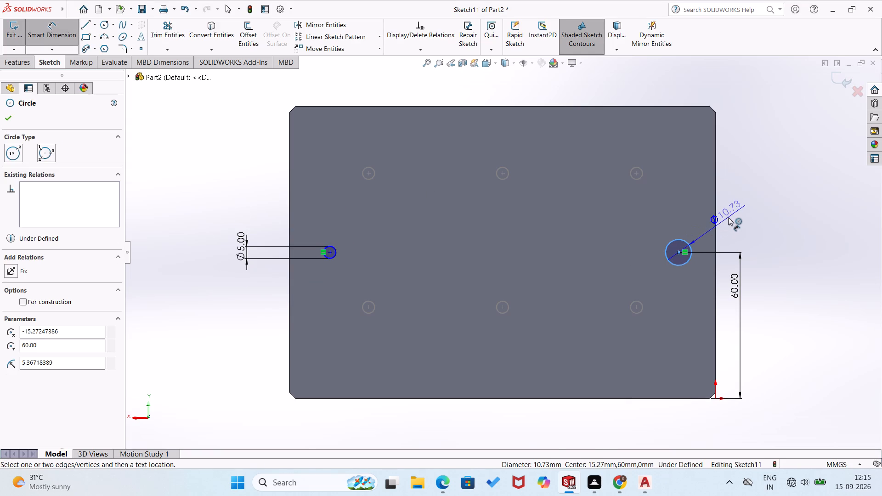
key(5)
key(Return)
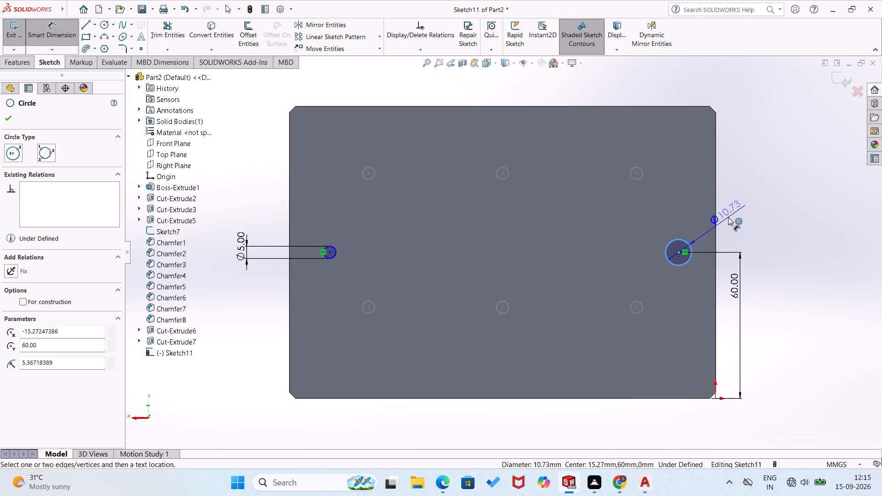
click(728, 217)
key(5)
key(Return)
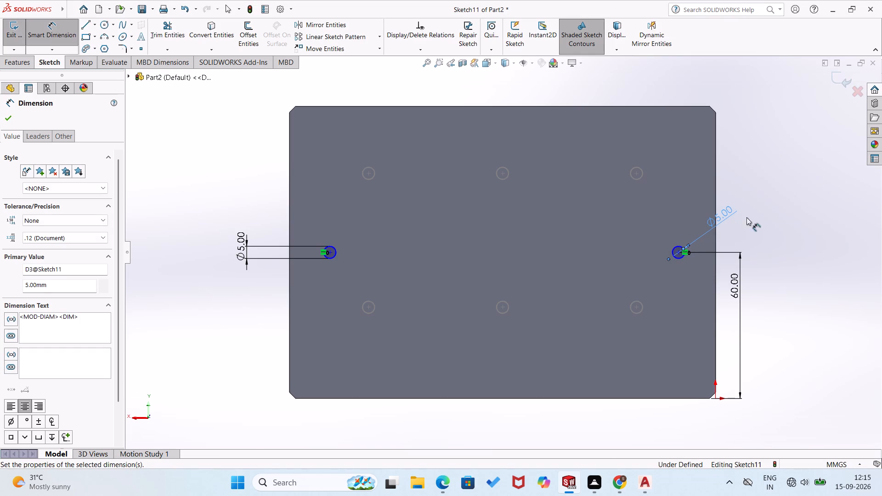
click(765, 216)
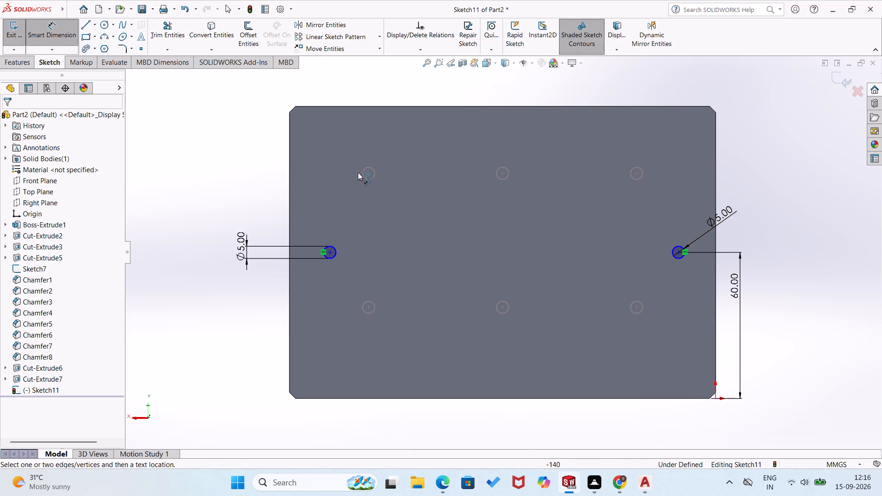
Dimension the distance between the two circle centres, keeping the spacing as drawn.
click(328, 254)
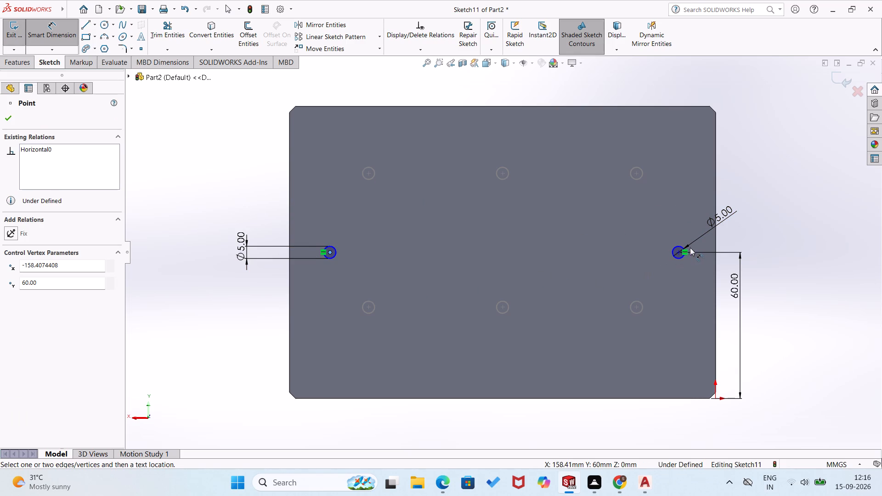
click(677, 253)
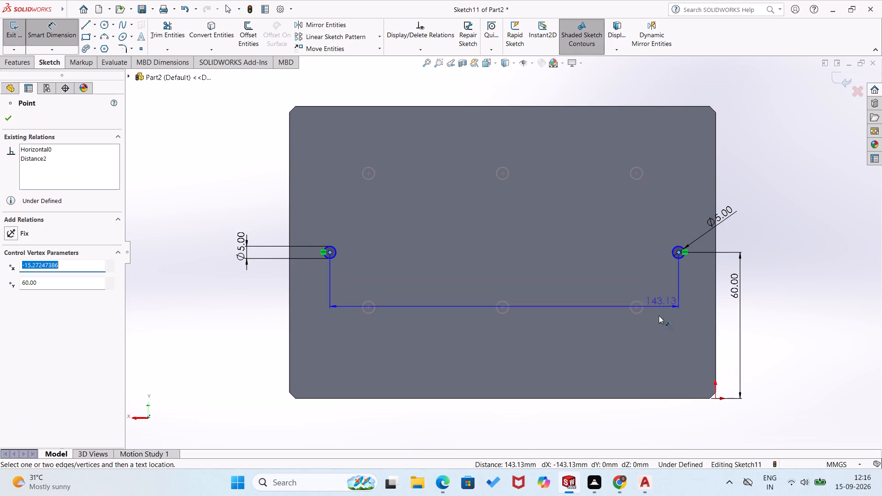
click(638, 416)
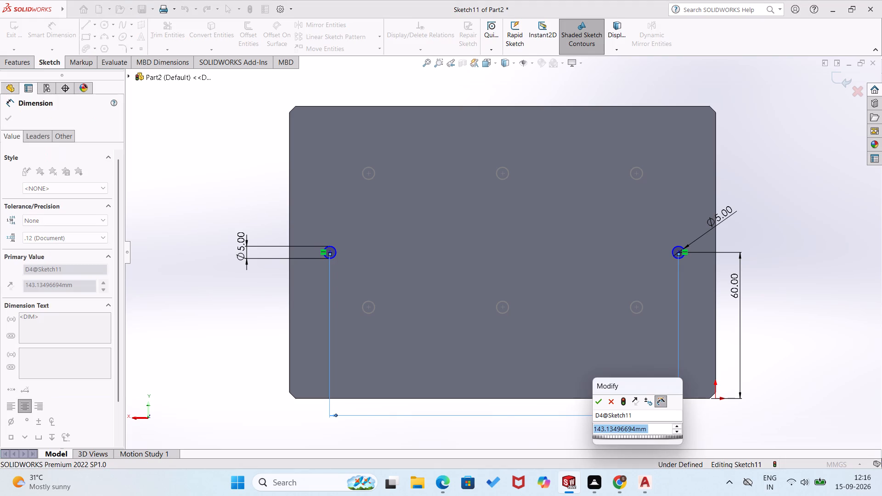
click(600, 405)
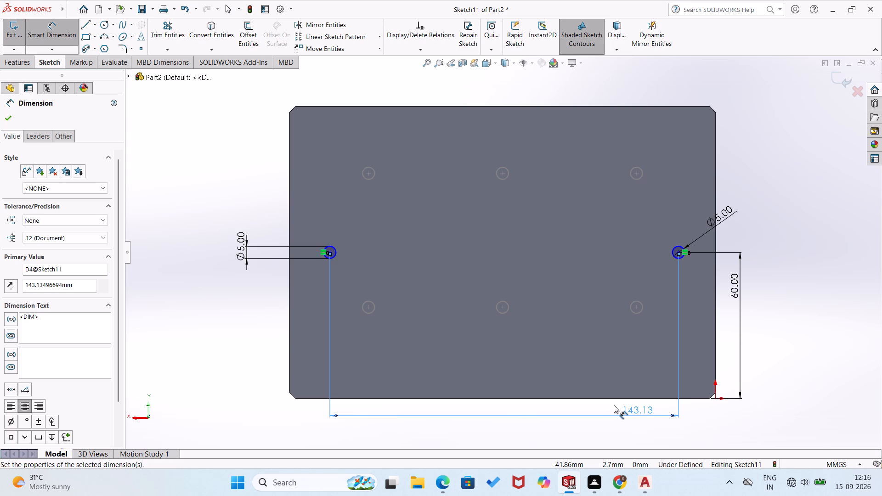
click(263, 335)
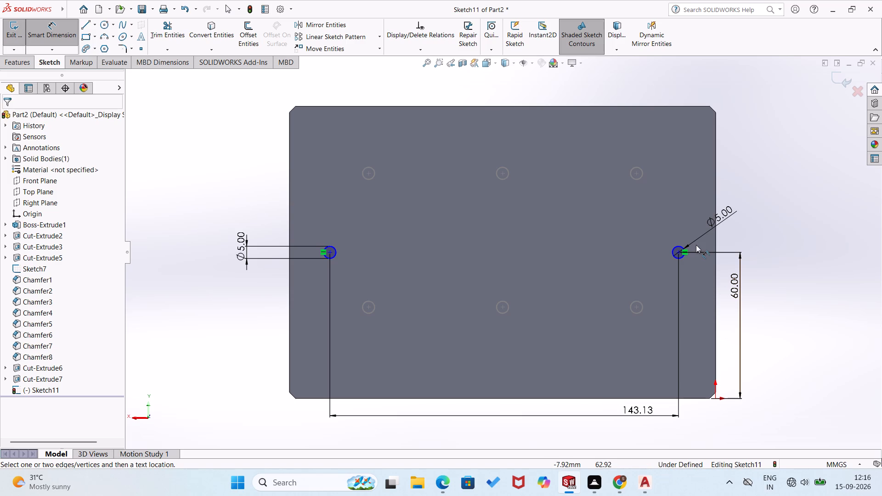
Convert both 5 mm circles on the back face to construction geometry.
scroll(696, 245, down, 2)
right_click(639, 245)
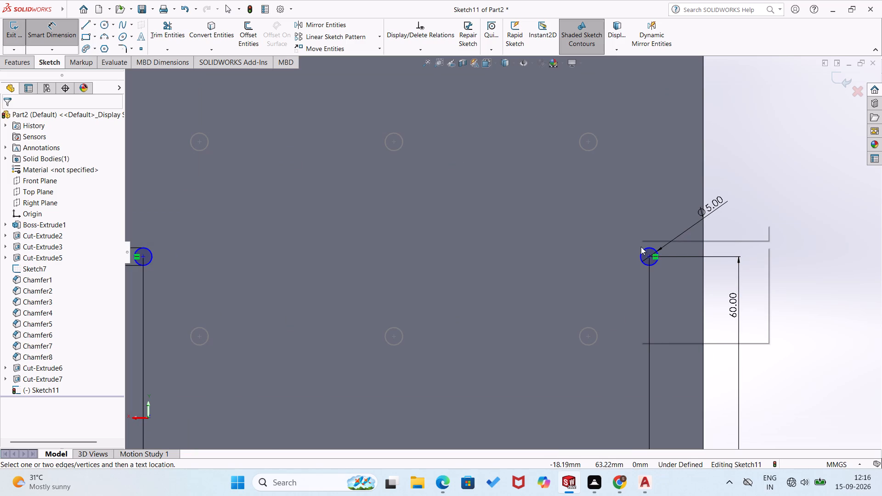
click(663, 231)
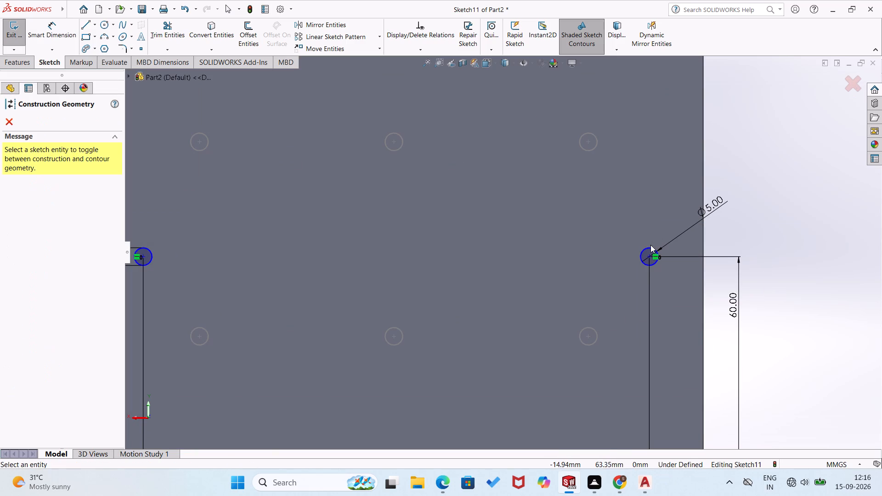
click(650, 247)
middle_drag(414, 259, 531, 274)
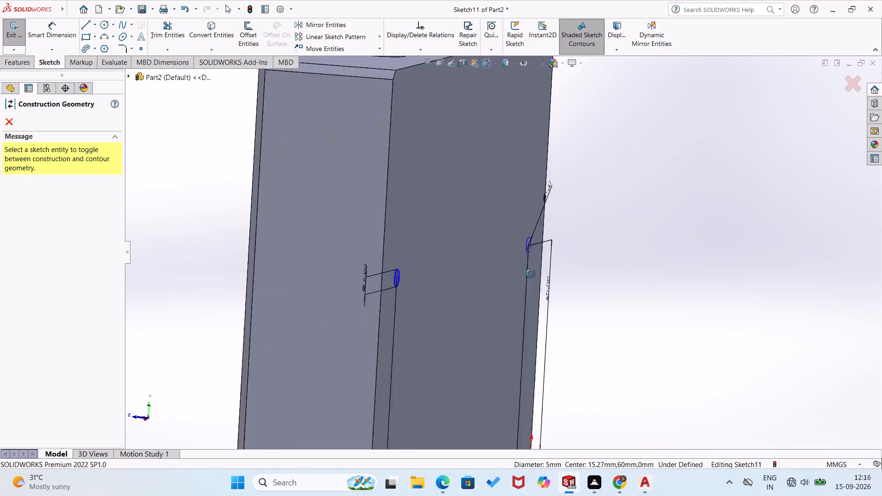
middle_drag(531, 274, 541, 274)
middle_drag(593, 285, 456, 274)
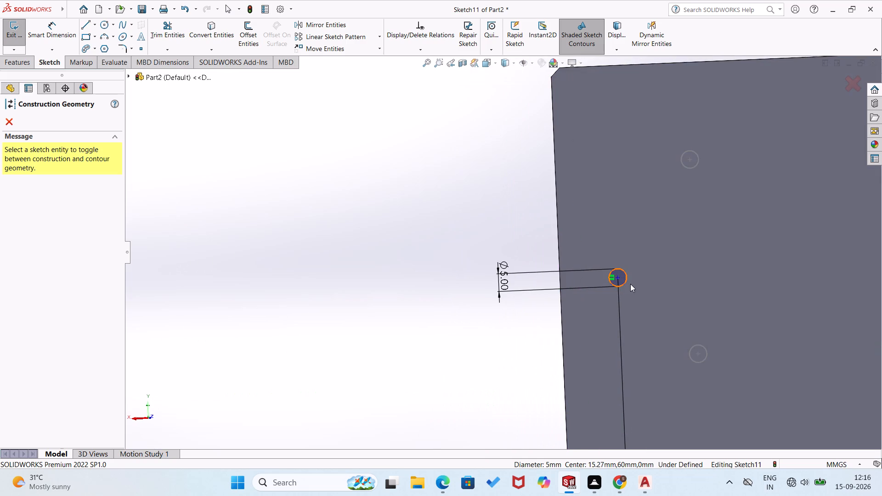
click(626, 278)
key(ctrl+8)
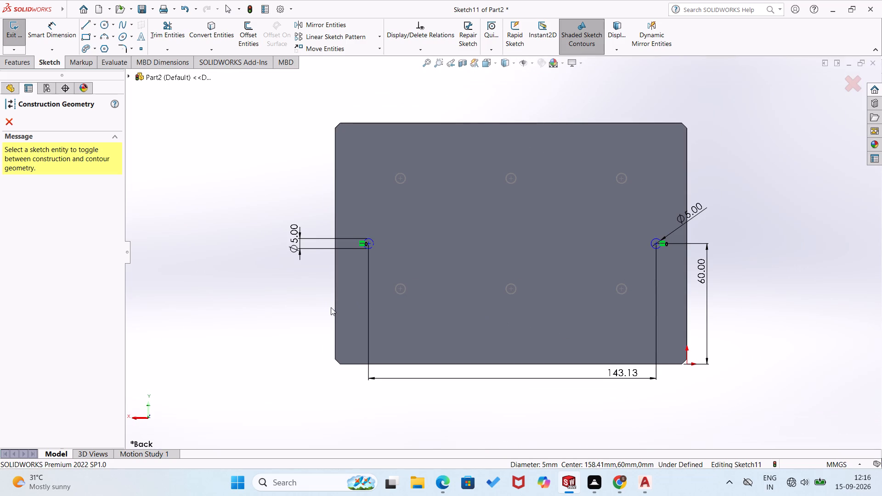
click(287, 314)
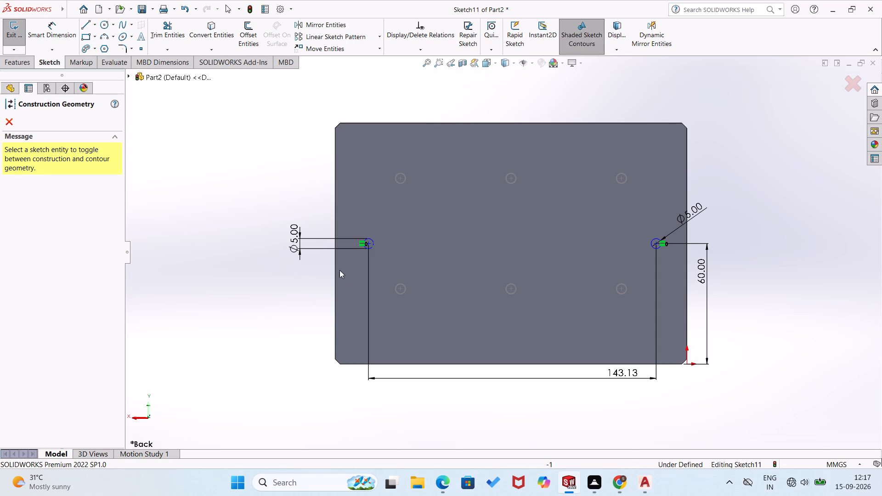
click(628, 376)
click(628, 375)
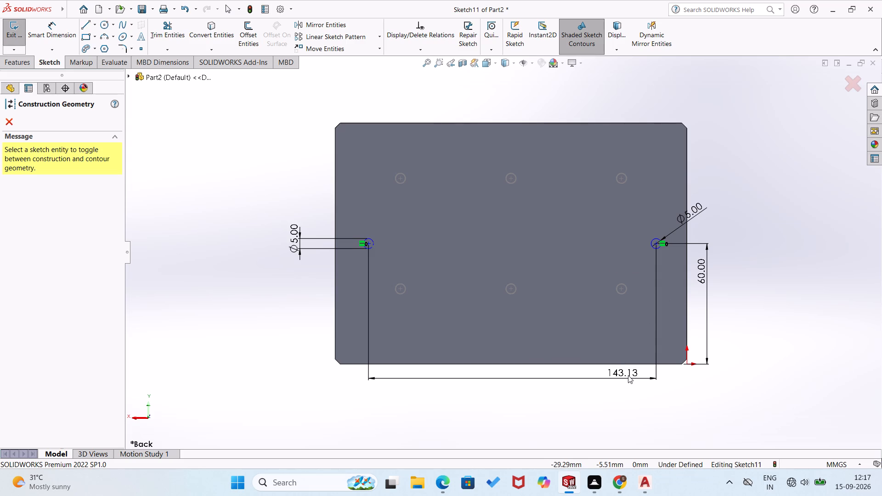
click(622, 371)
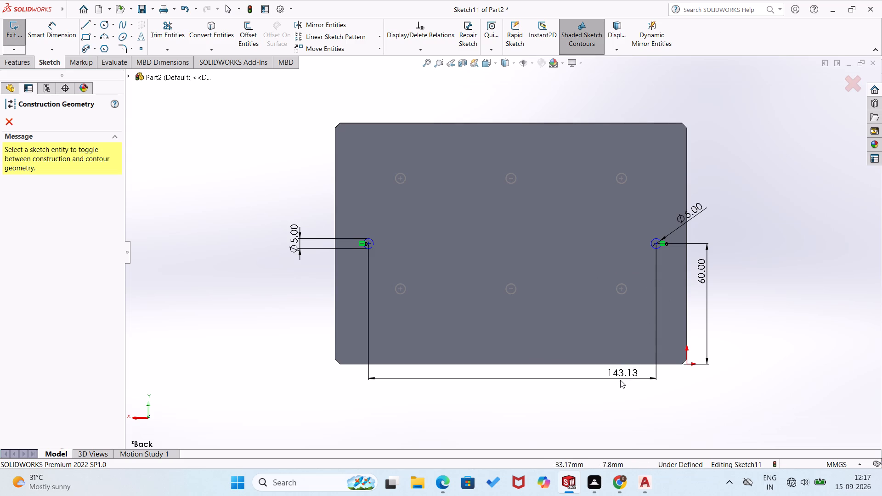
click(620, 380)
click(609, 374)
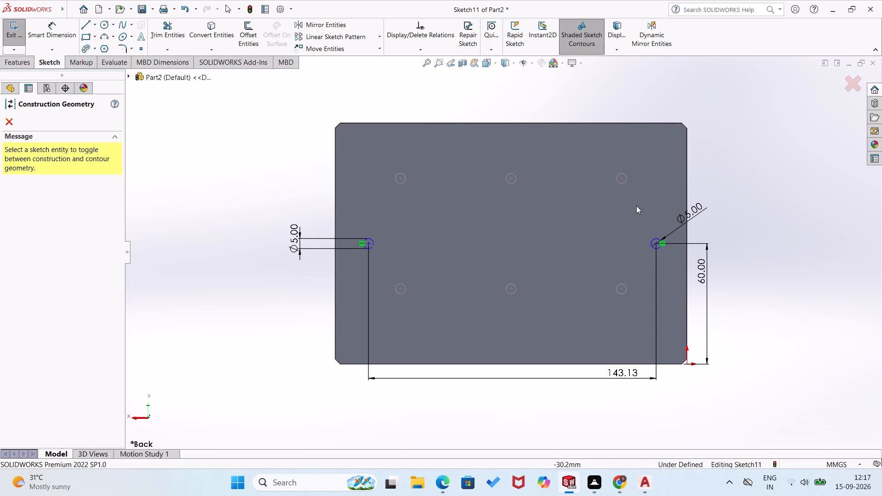
Dimension the centre of the circle nearer the origin 15 mm from the adjacent short edge.
right_drag(288, 190, 291, 79)
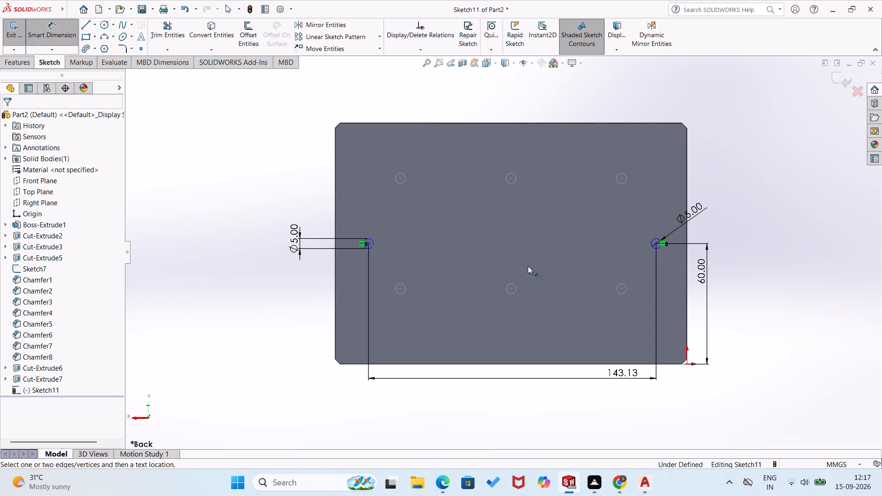
click(653, 243)
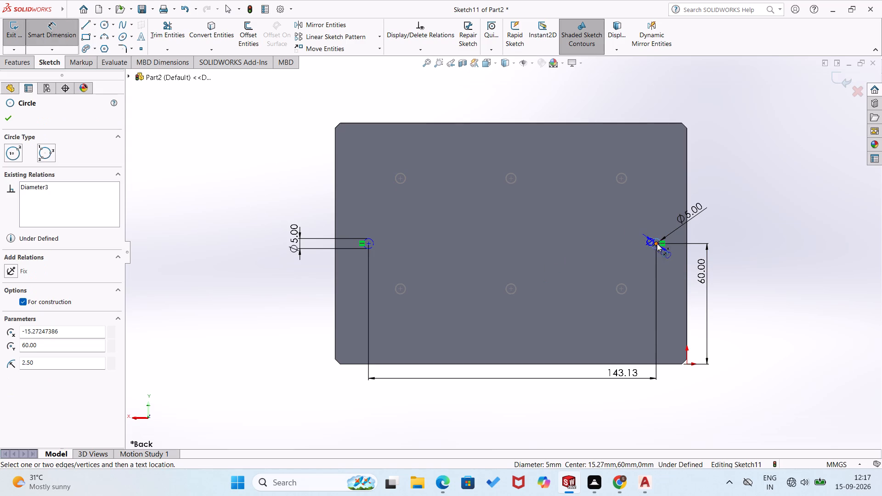
click(686, 251)
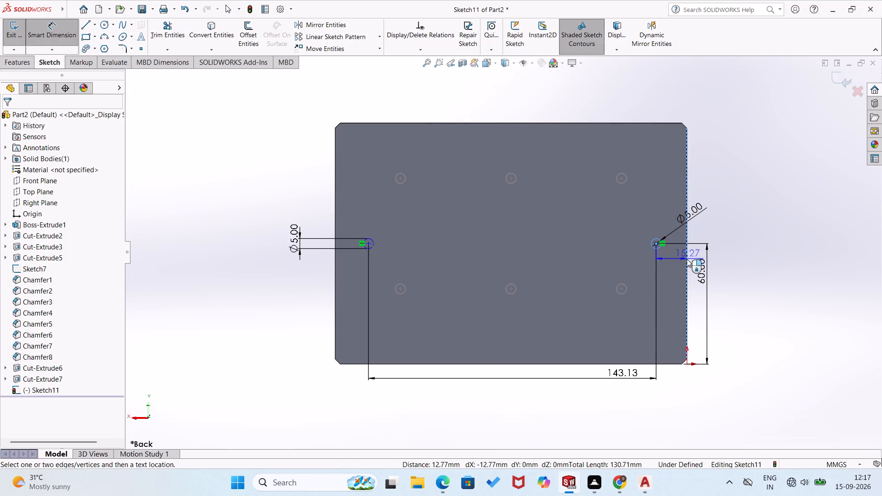
click(678, 269)
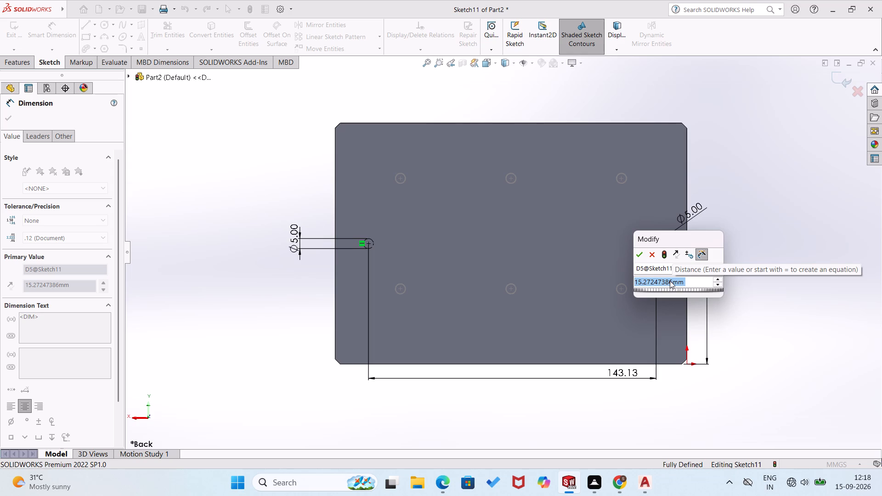
text(15)
key(Return)
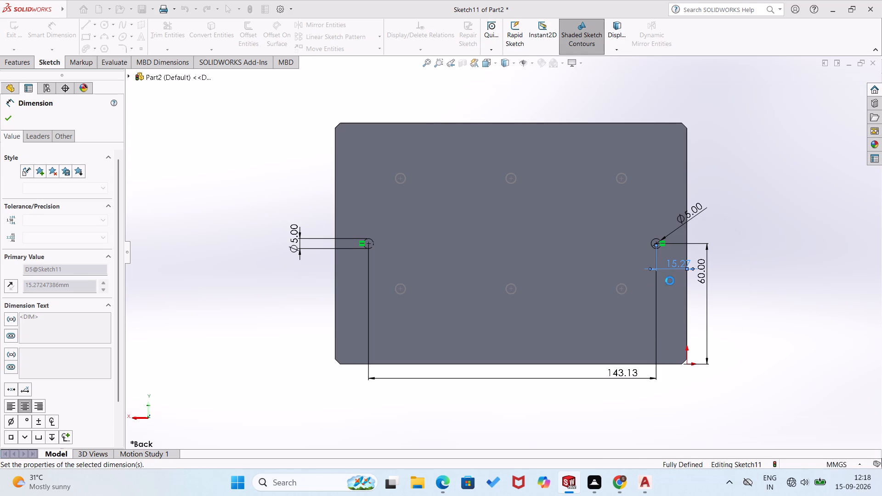
Set the diameters of both circles to 10.2 mm.
double_click(695, 207)
text(10.2)
key(Return)
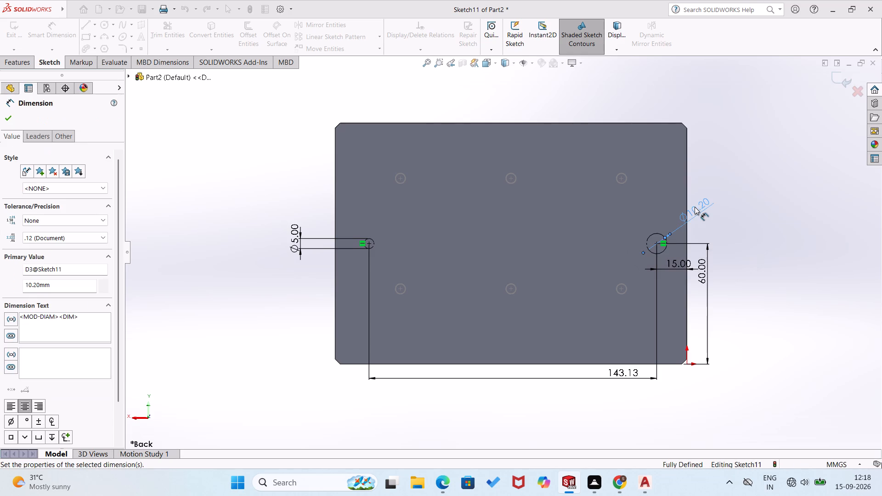
double_click(292, 239)
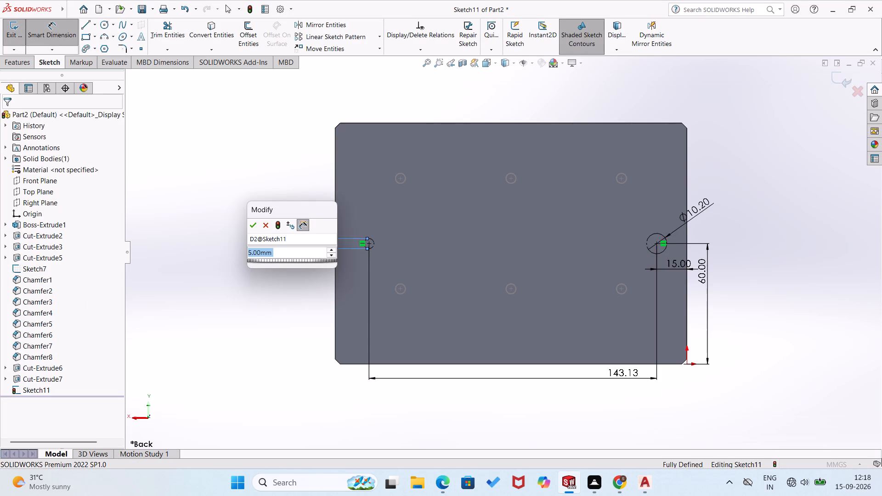
text(10.2)
key(Return)
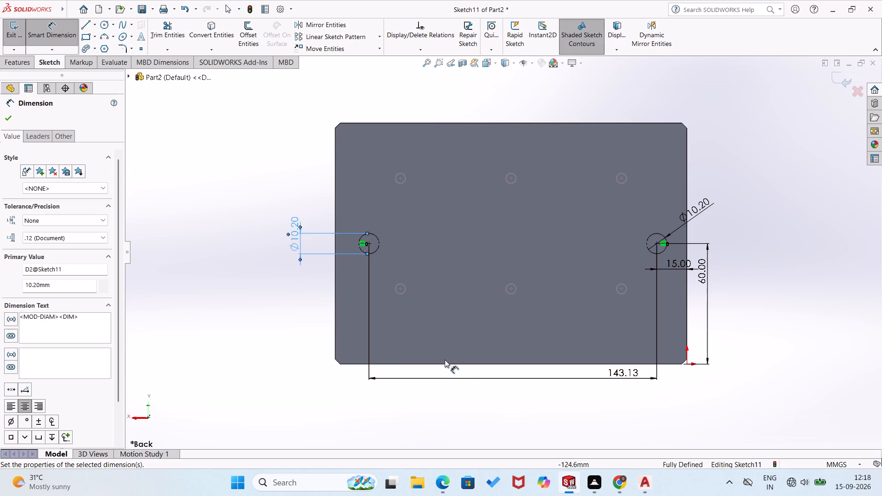
click(308, 275)
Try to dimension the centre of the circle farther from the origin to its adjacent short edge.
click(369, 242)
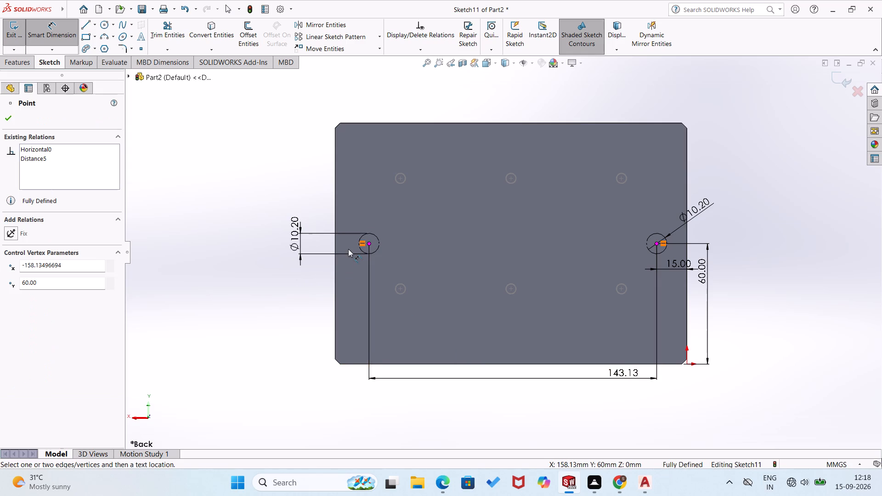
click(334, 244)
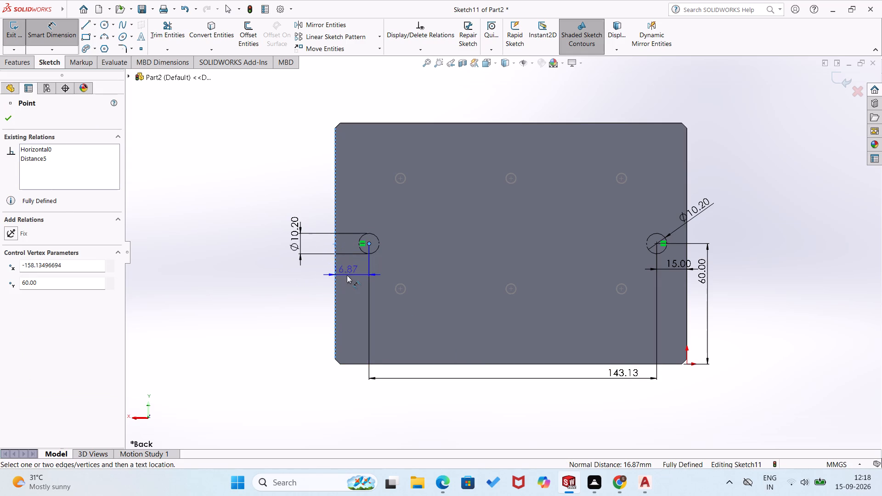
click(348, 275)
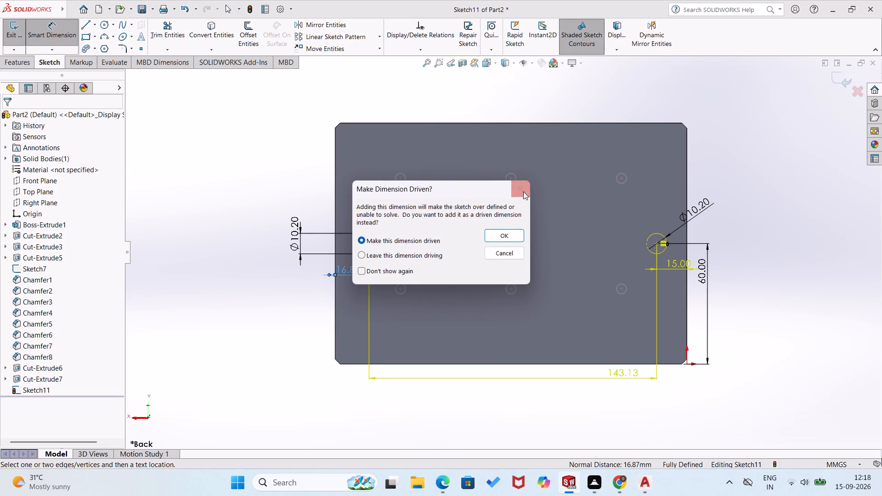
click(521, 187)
Delete the dimension for the spacing between the two circle centres.
click(622, 375)
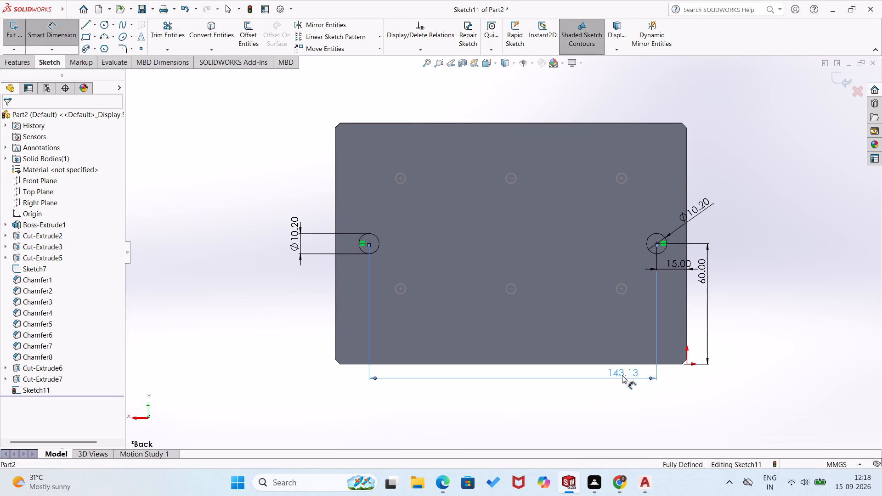
key(Home)
key(Home)
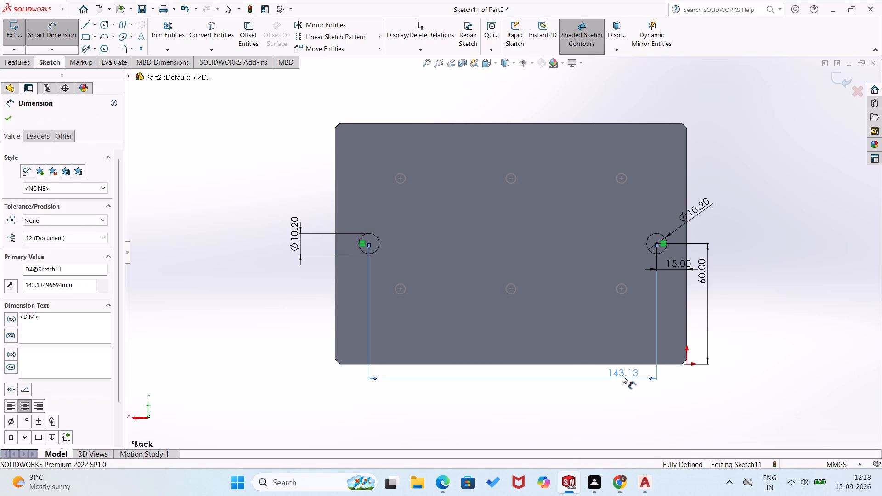
key(Delete)
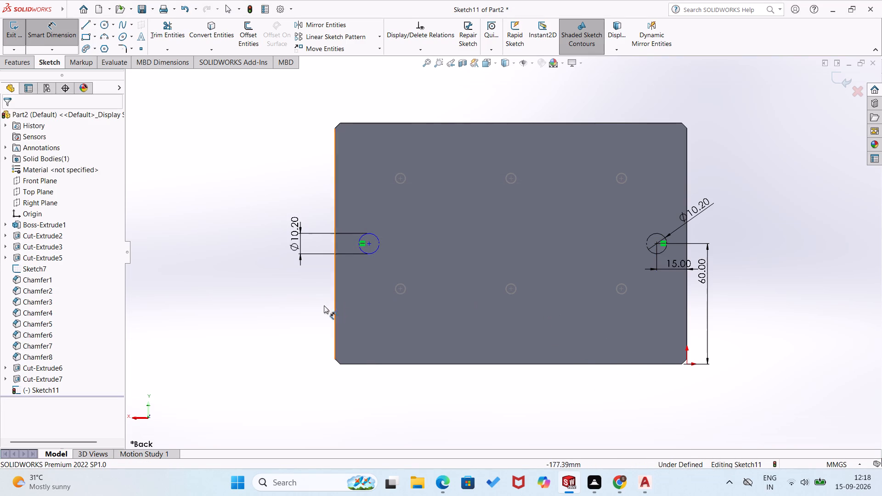
Dimension the centre of the circle farther from the origin 15 mm from its adjacent short edge.
click(369, 241)
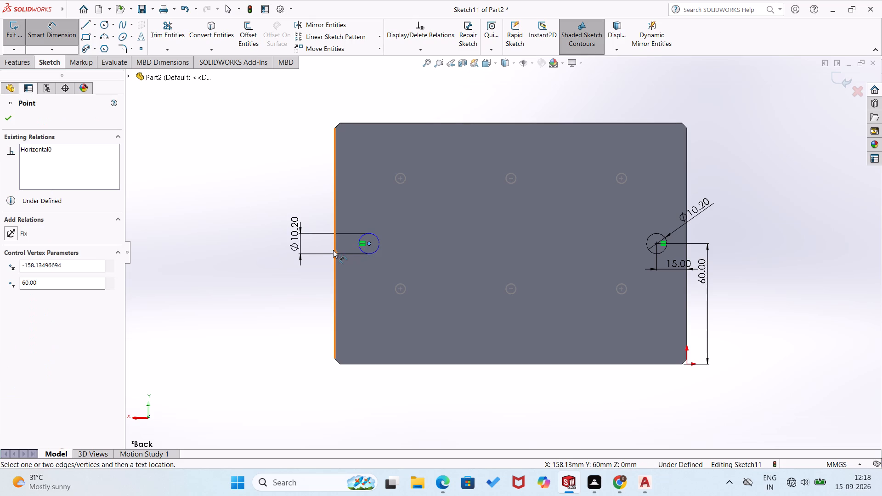
click(335, 248)
click(346, 267)
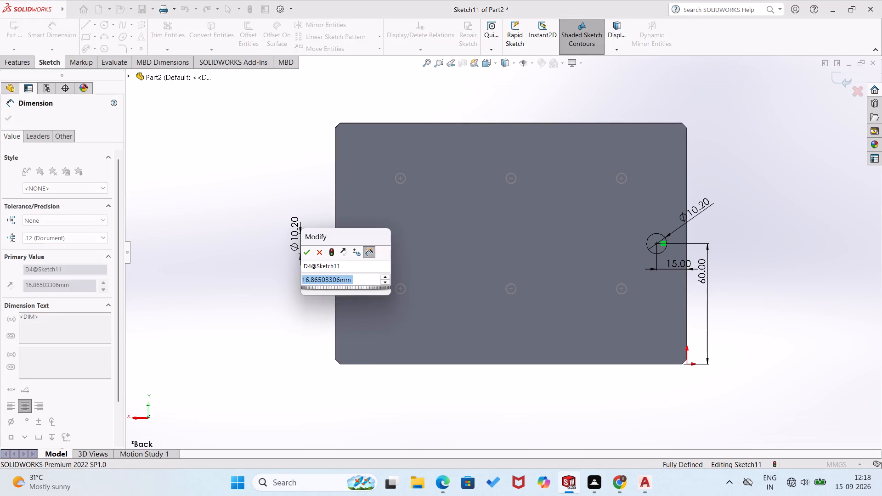
text(15)
key(Return)
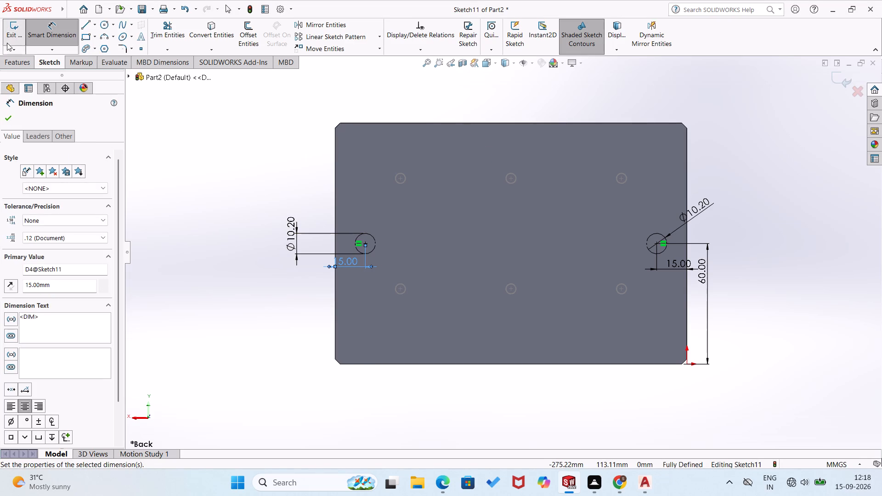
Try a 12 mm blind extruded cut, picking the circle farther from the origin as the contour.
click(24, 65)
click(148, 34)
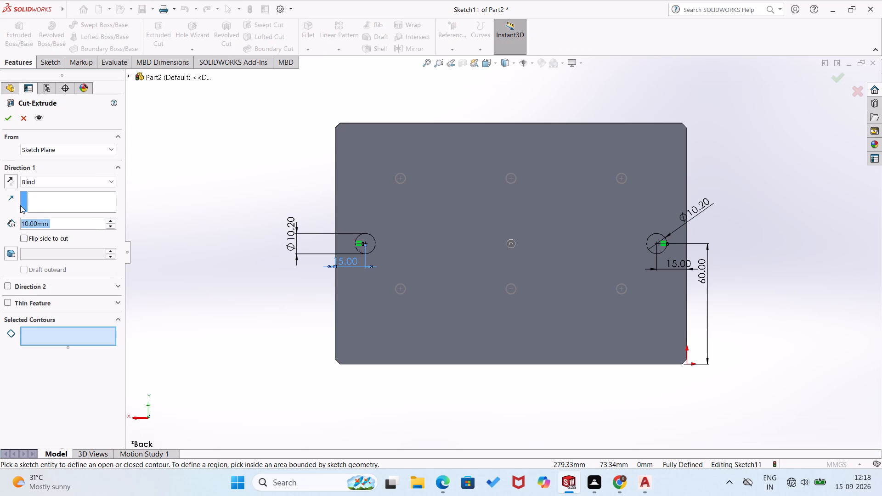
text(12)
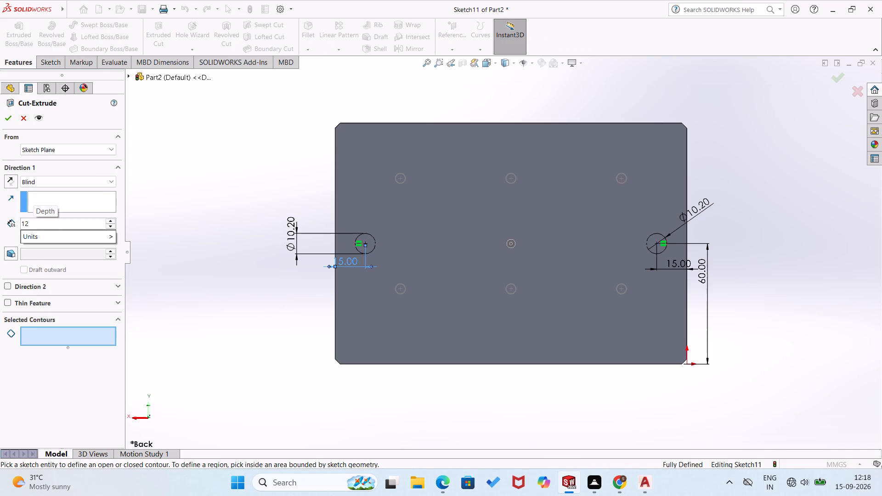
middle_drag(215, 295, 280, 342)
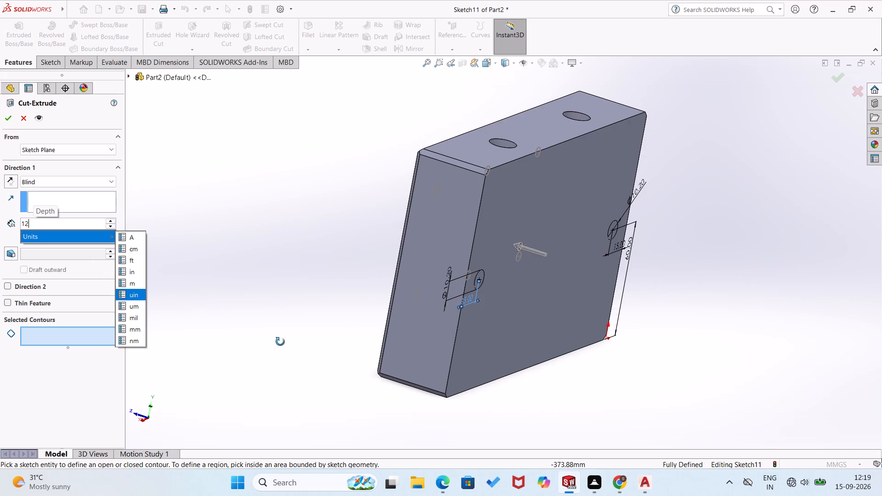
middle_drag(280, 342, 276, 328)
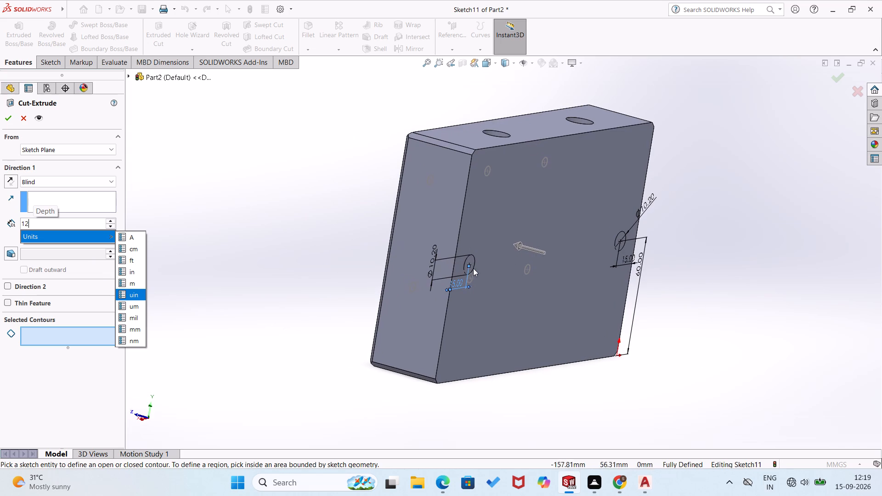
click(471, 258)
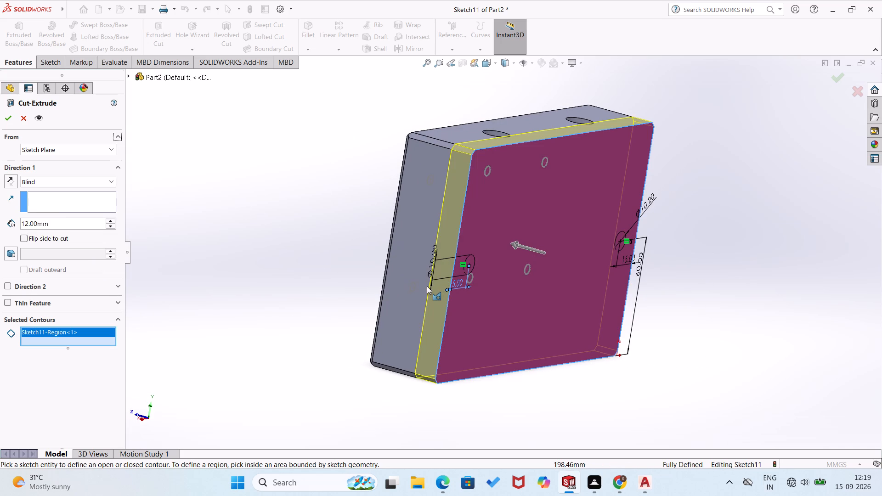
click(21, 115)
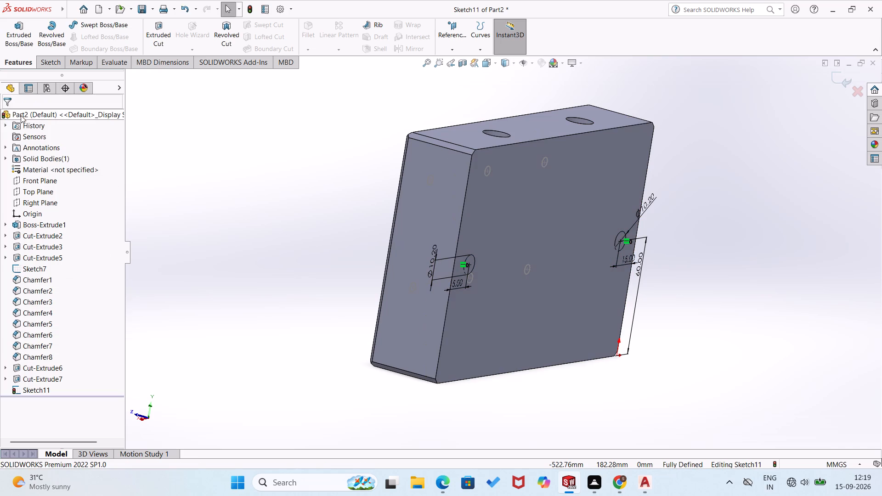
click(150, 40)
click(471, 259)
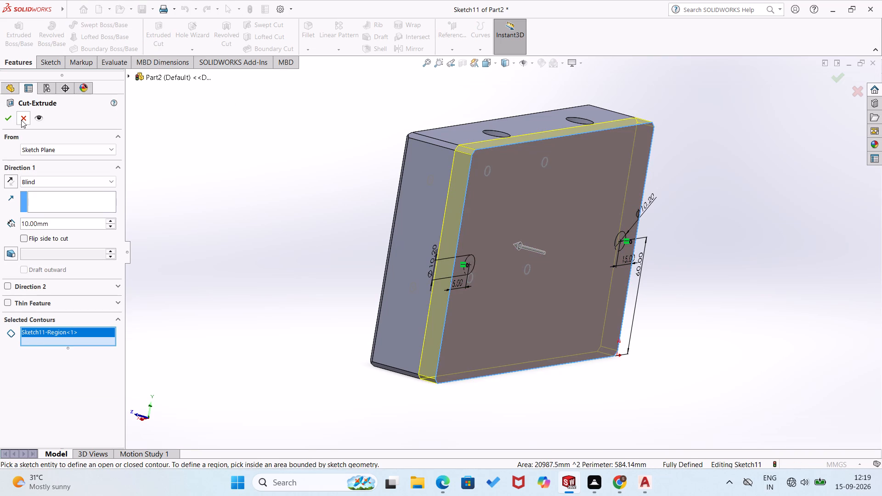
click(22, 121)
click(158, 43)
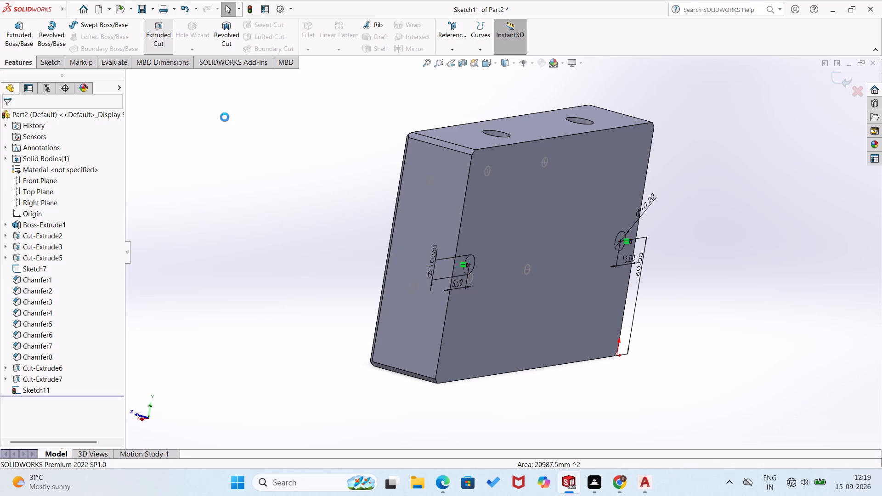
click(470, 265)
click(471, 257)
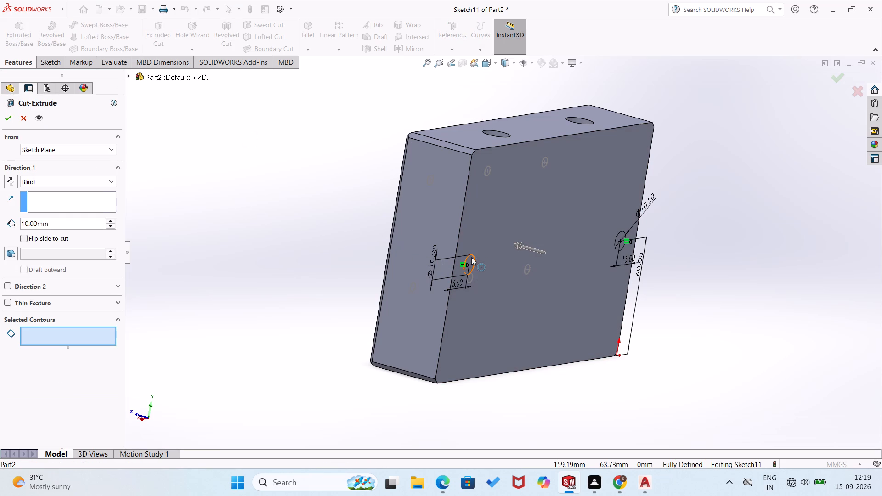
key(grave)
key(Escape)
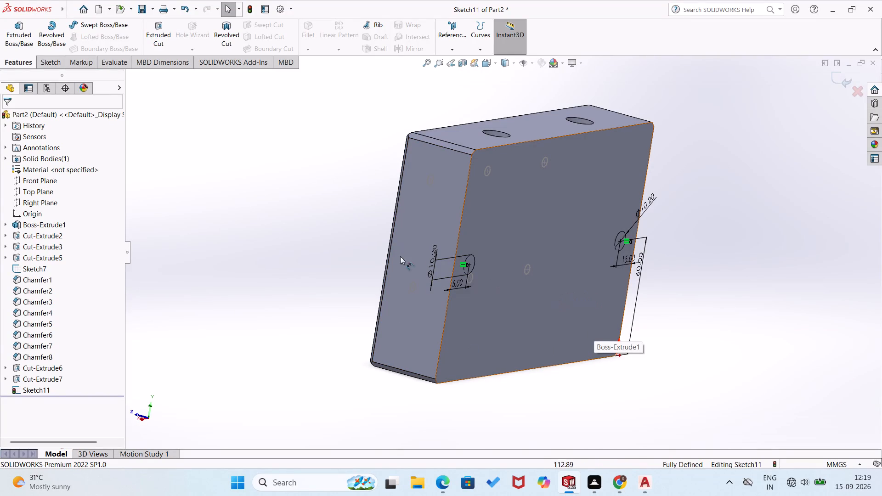
Examine the relations and properties of the two 10.2 mm circles in the sketch.
scroll(389, 275, up, 2)
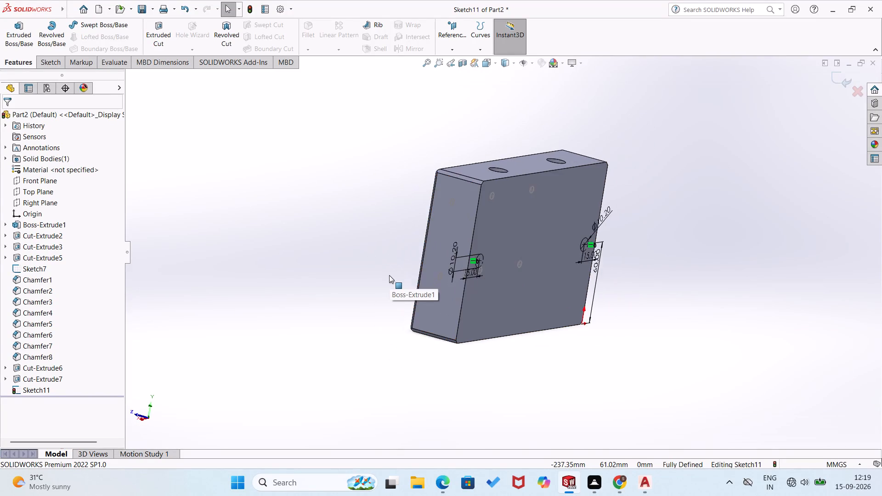
scroll(389, 275, down, 4)
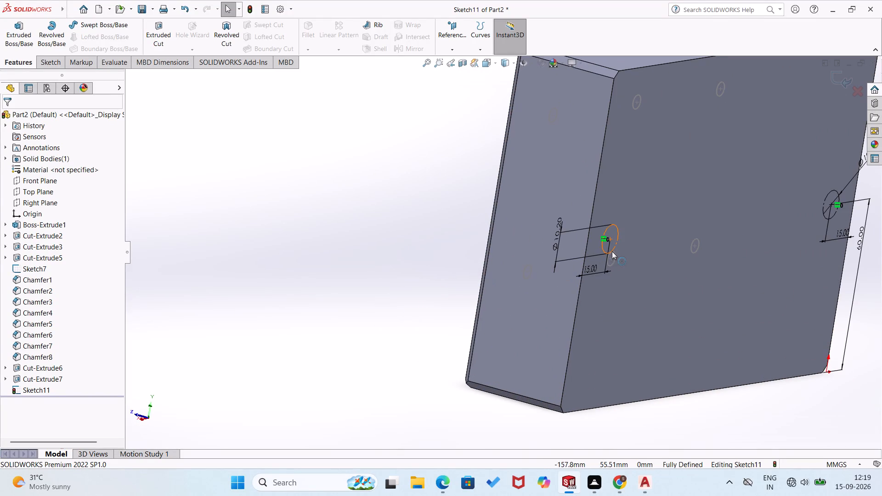
click(612, 251)
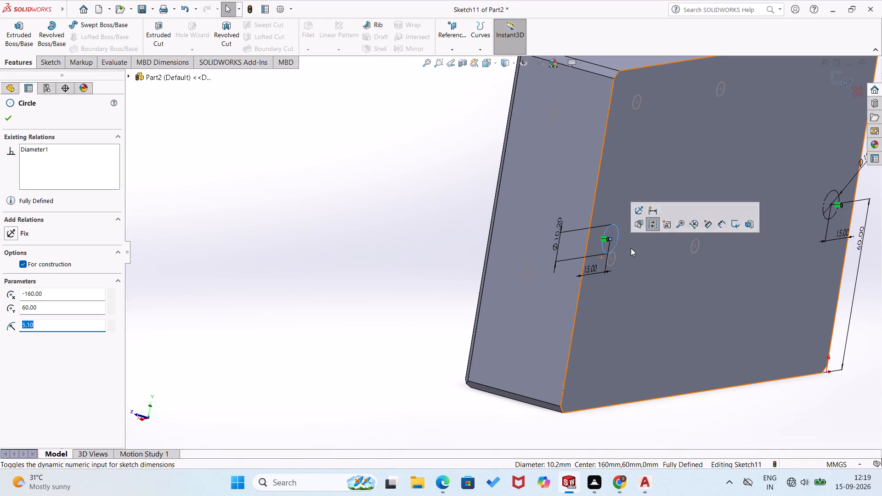
click(831, 216)
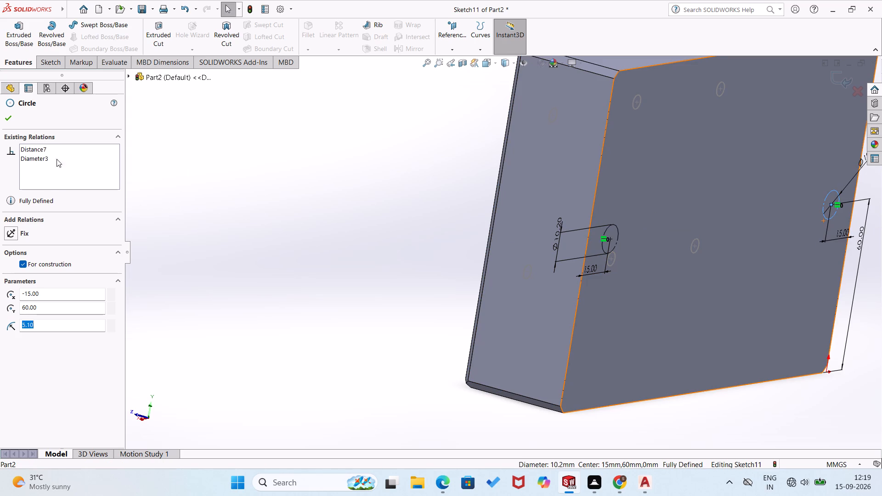
key(Escape)
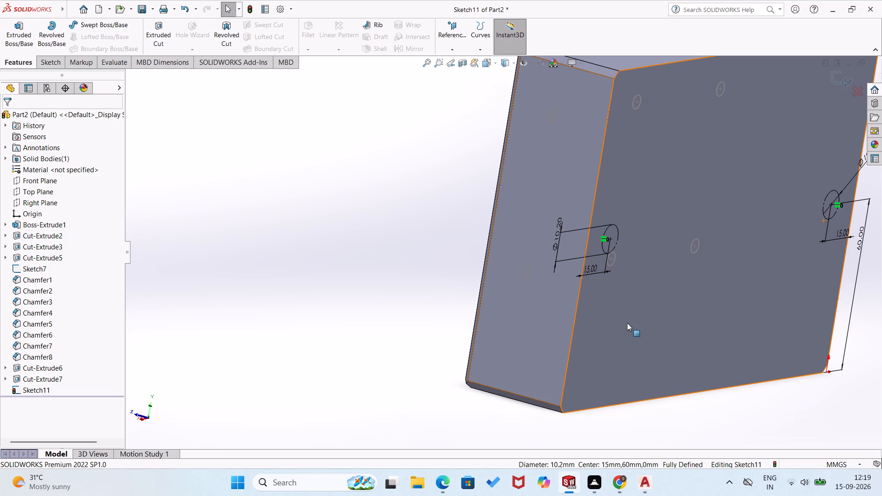
key(Escape)
key(Escape)
key(Escape)
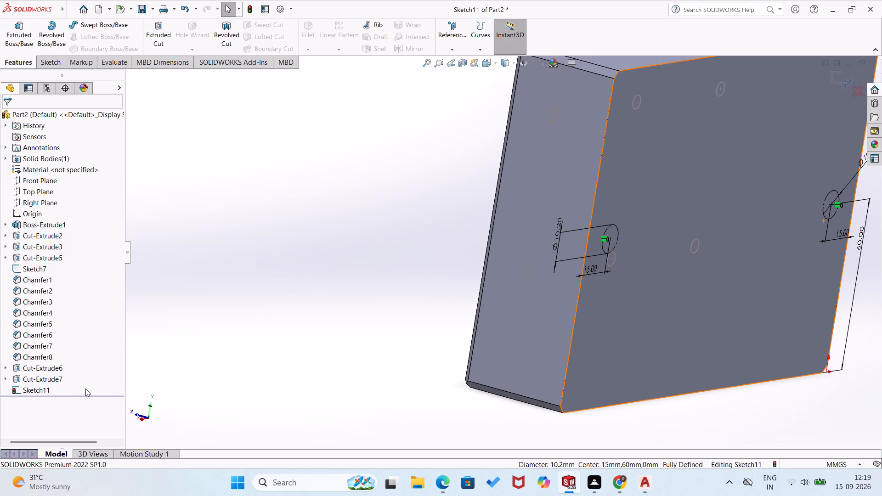
key(Escape)
key(Escape)
key(Escape)
key(Escape)
key(Escape)
key(Escape)
key(Escape)
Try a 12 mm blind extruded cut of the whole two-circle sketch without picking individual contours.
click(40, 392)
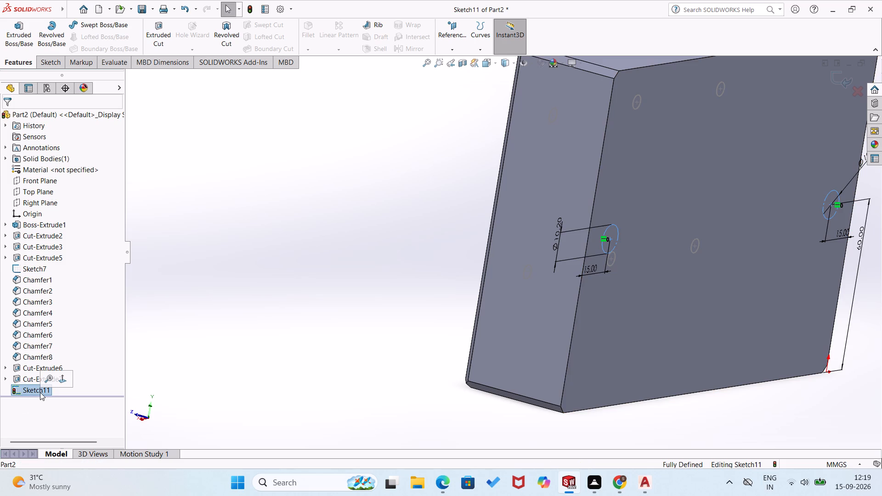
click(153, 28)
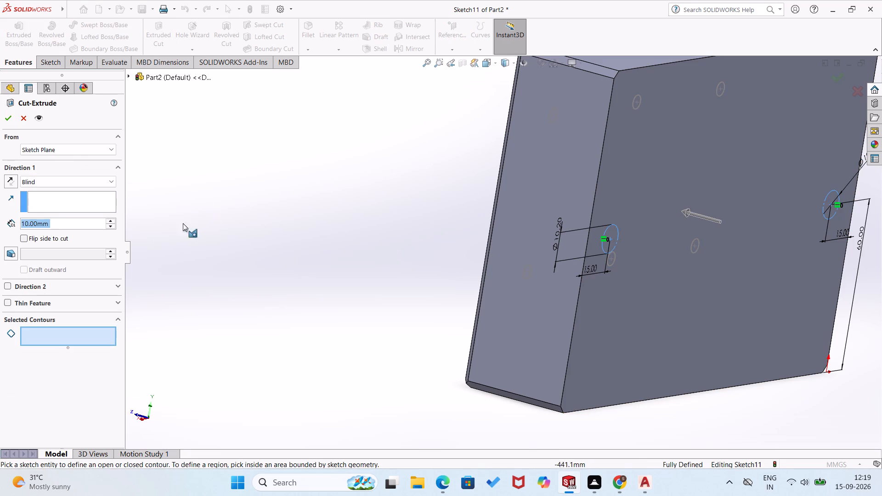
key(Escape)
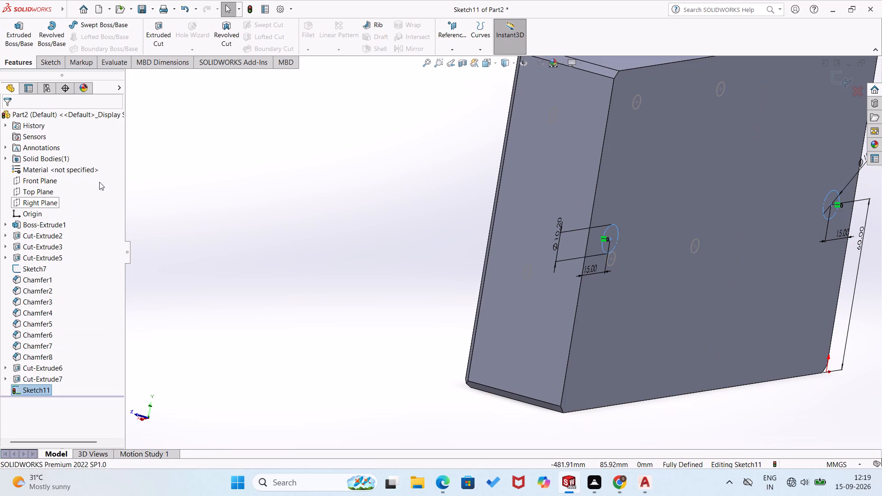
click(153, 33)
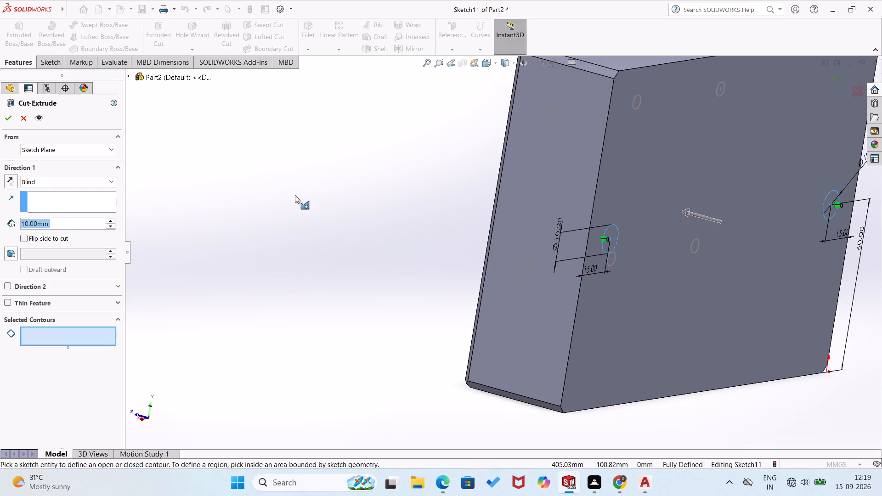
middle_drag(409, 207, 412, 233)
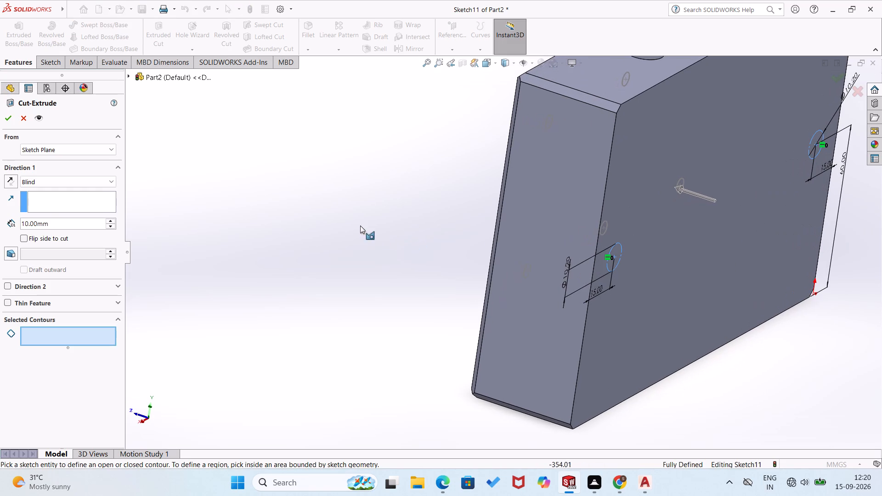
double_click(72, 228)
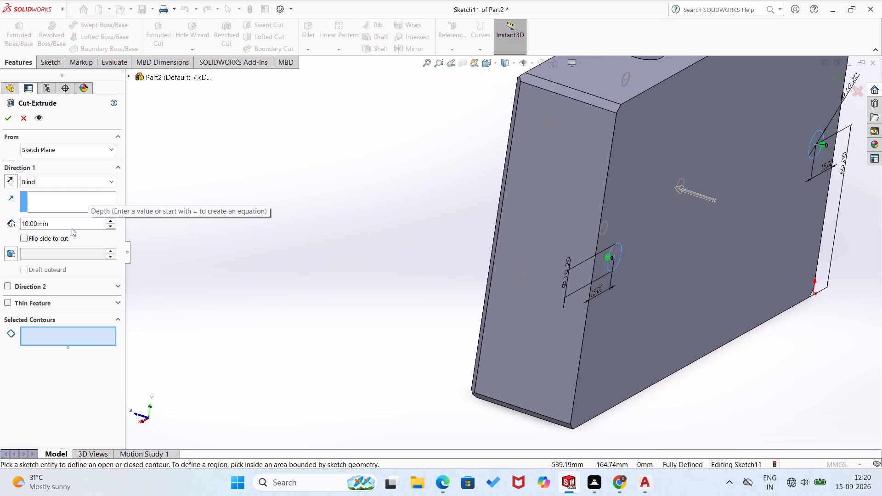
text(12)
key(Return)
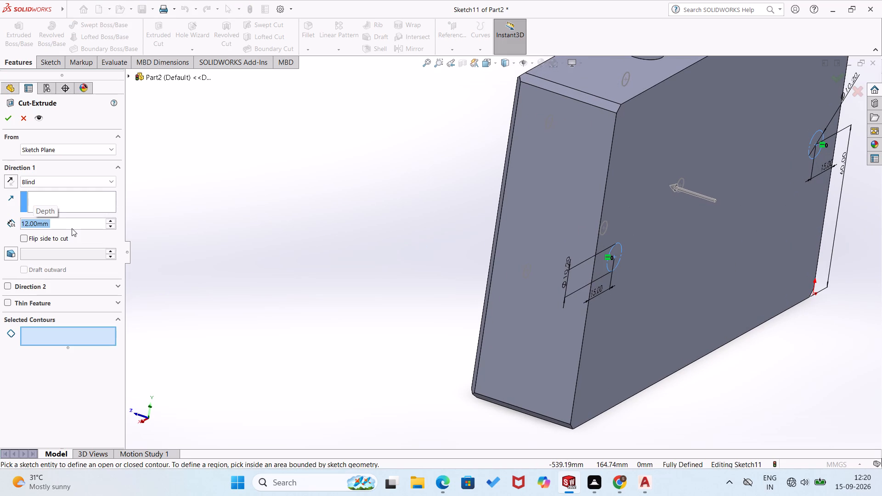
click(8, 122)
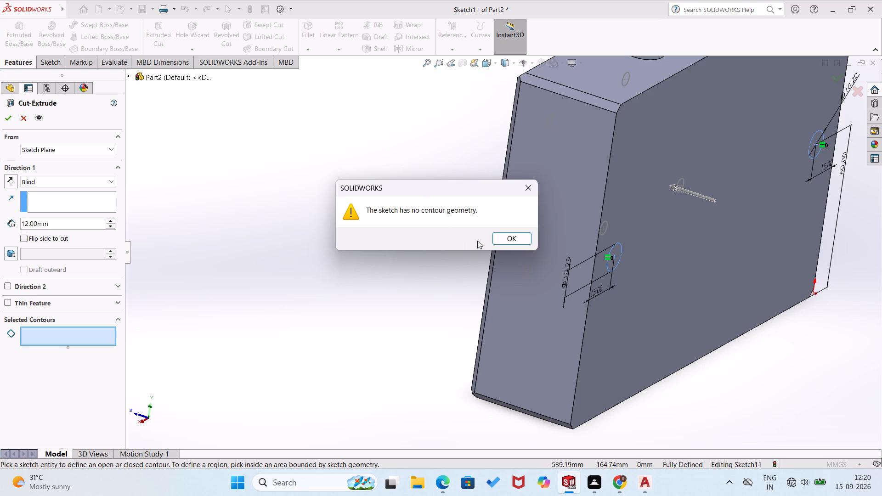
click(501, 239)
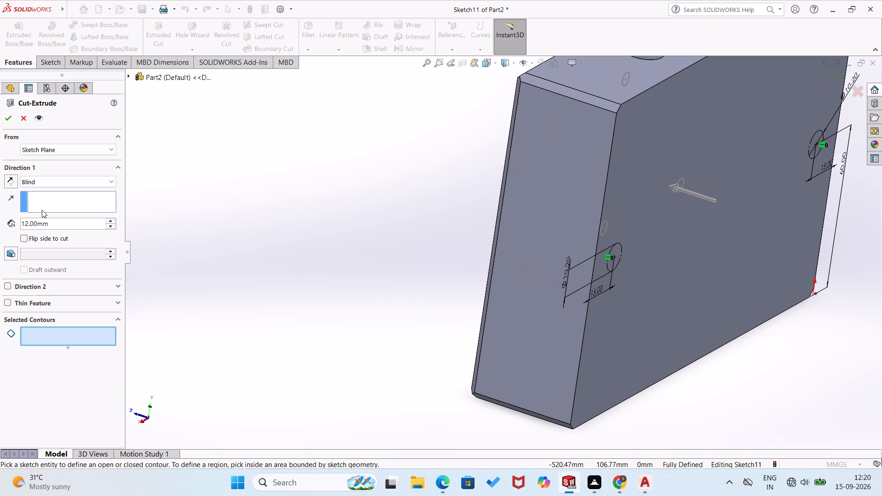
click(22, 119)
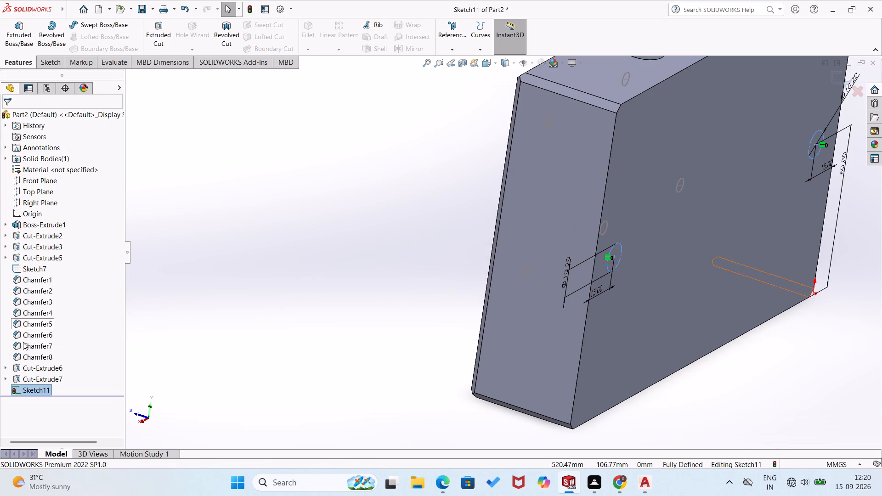
Convert both 10.2 mm circles on the back face from construction geometry to regular sketch geometry.
right_click(34, 389)
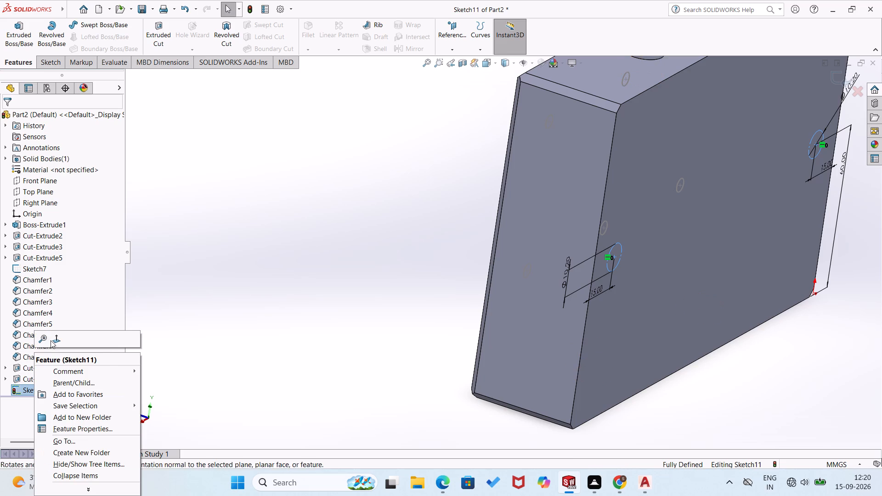
click(171, 315)
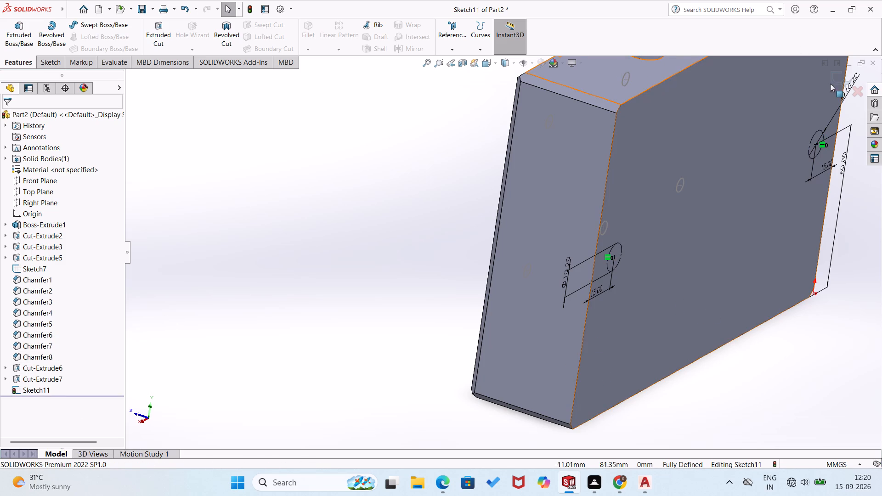
right_click(40, 390)
click(67, 337)
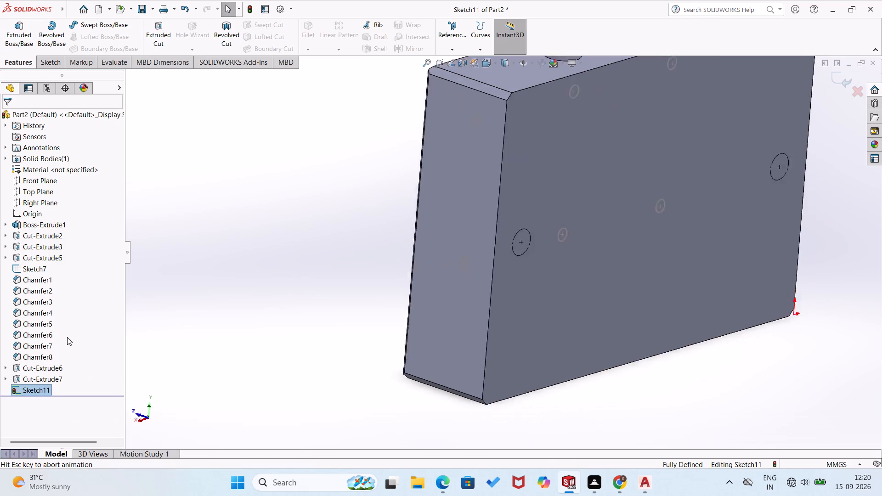
scroll(463, 281, down, 1)
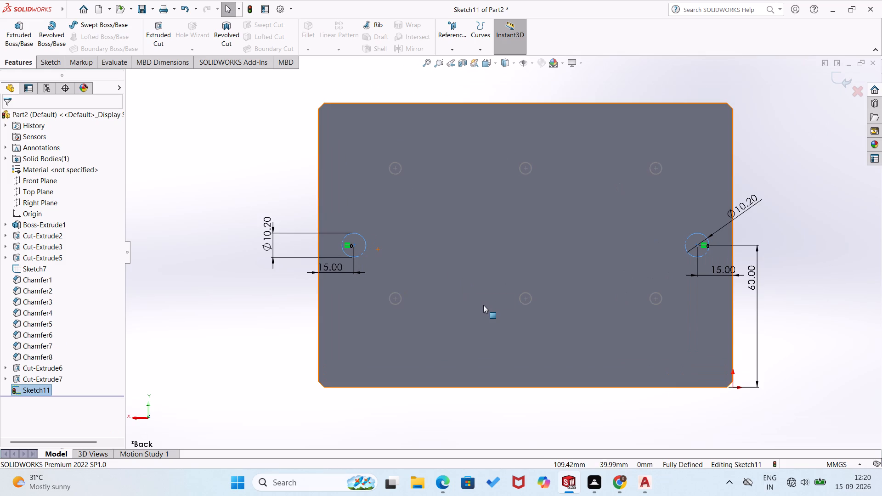
key(Escape)
key(Escape)
key(Escape)
key(Escape)
key(Escape)
key(Escape)
key(Escape)
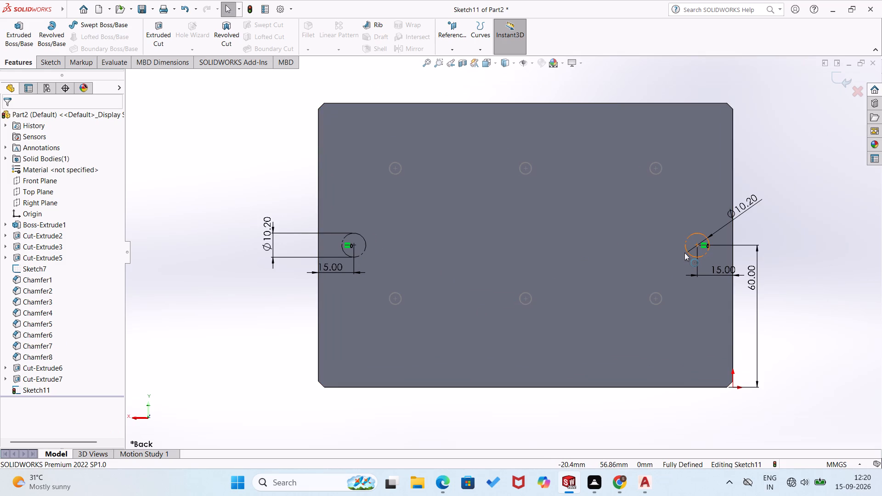
key(Escape)
key(Escape)
click(691, 254)
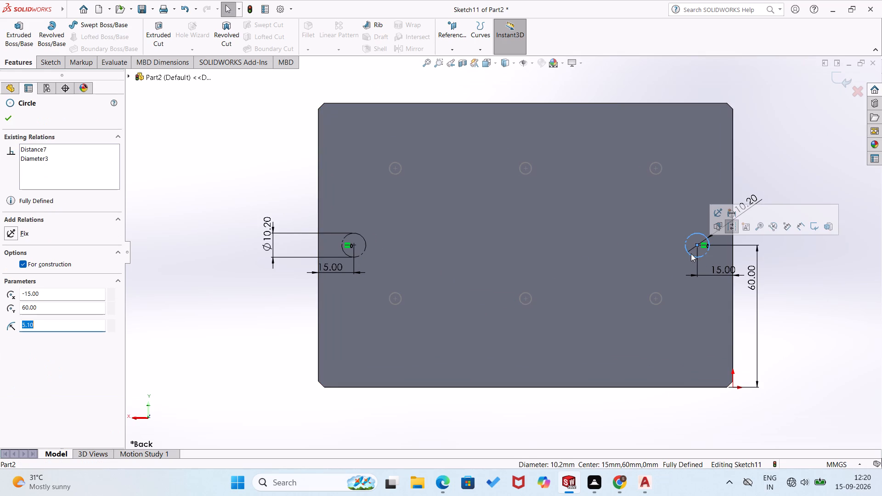
click(735, 230)
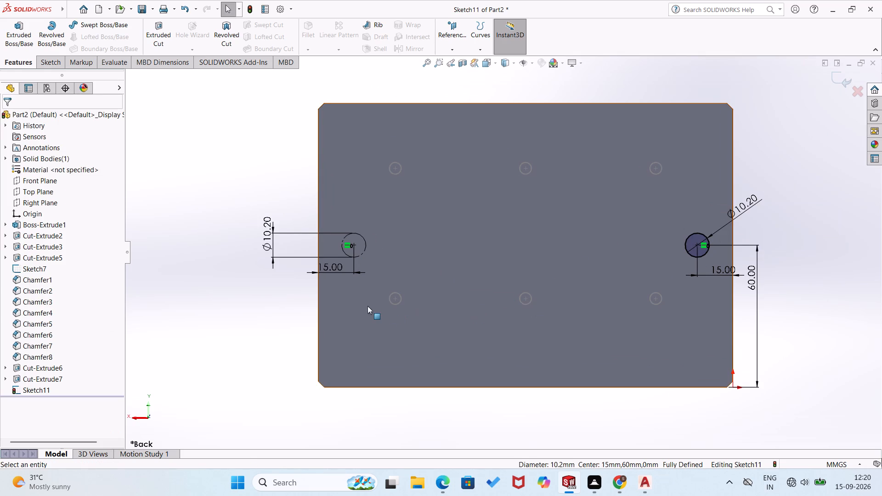
click(364, 249)
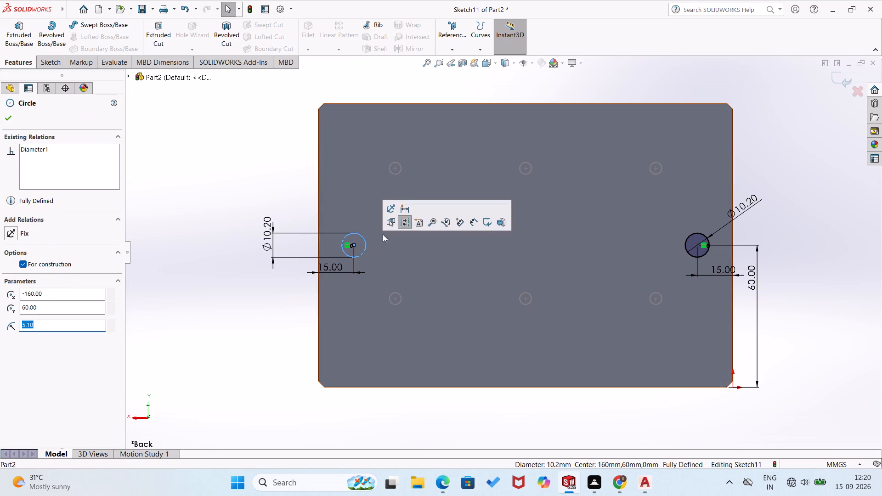
click(406, 220)
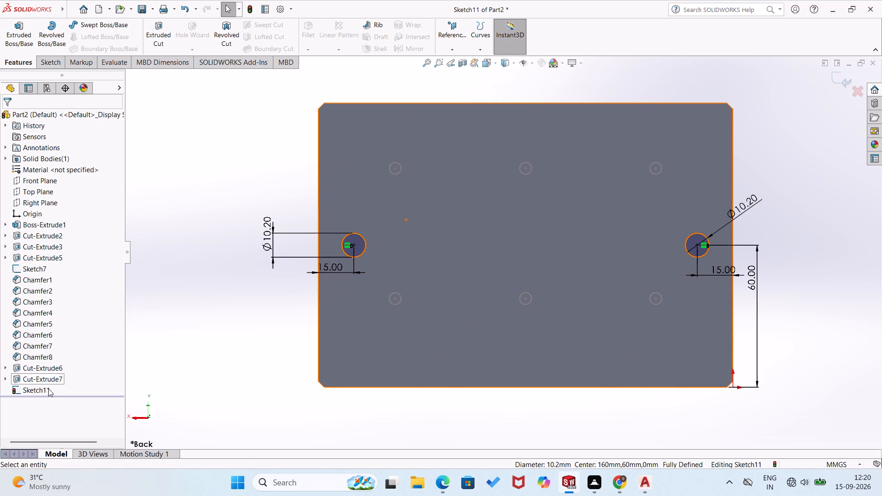
Cut both 10.2 mm circles of the back-face sketch into the block as a 12 mm blind extruded cut.
click(48, 389)
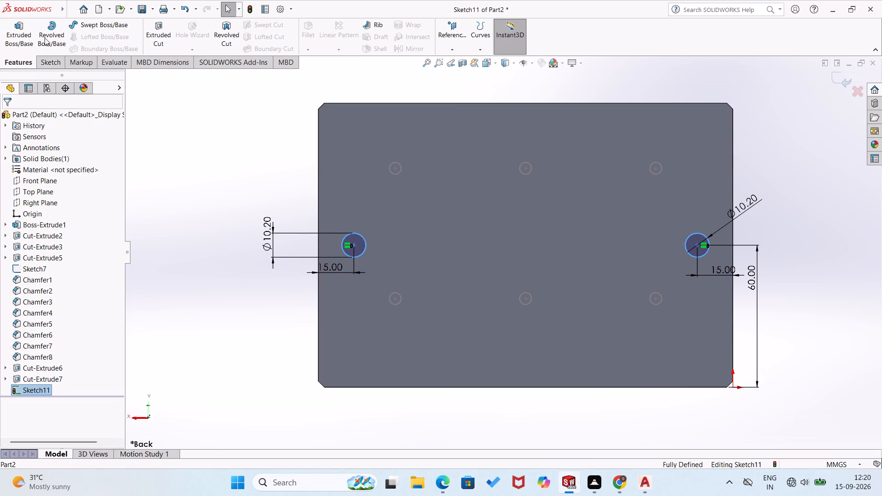
click(167, 32)
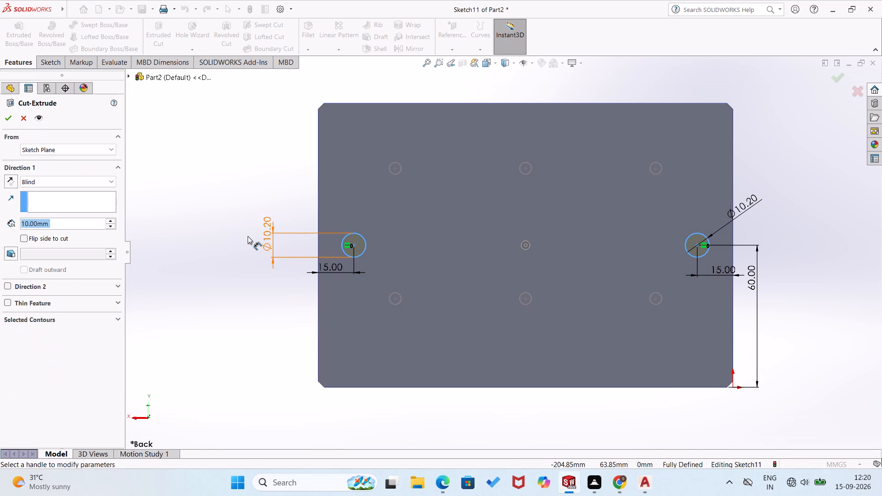
middle_drag(212, 305, 274, 324)
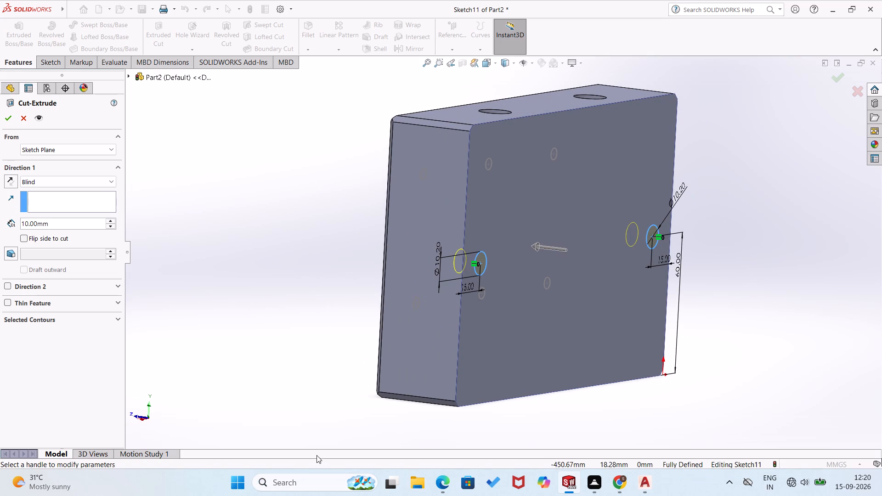
drag(68, 225, 53, 230)
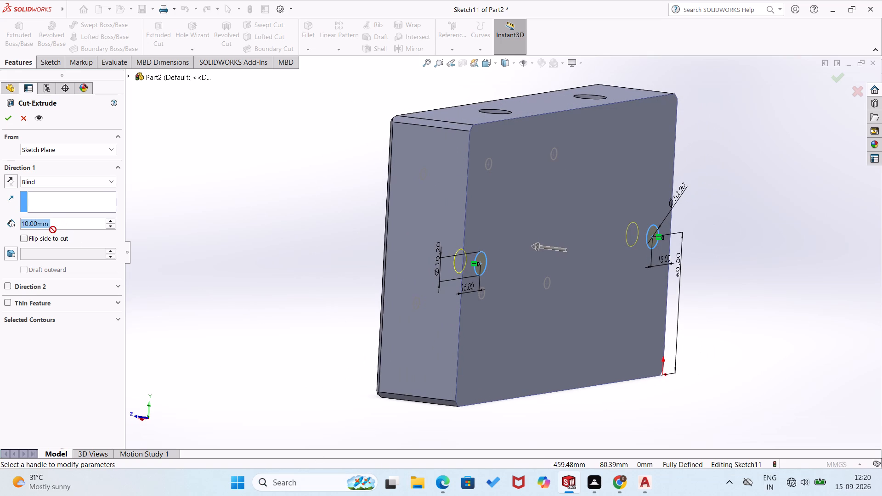
drag(53, 230, 51, 230)
text(12)
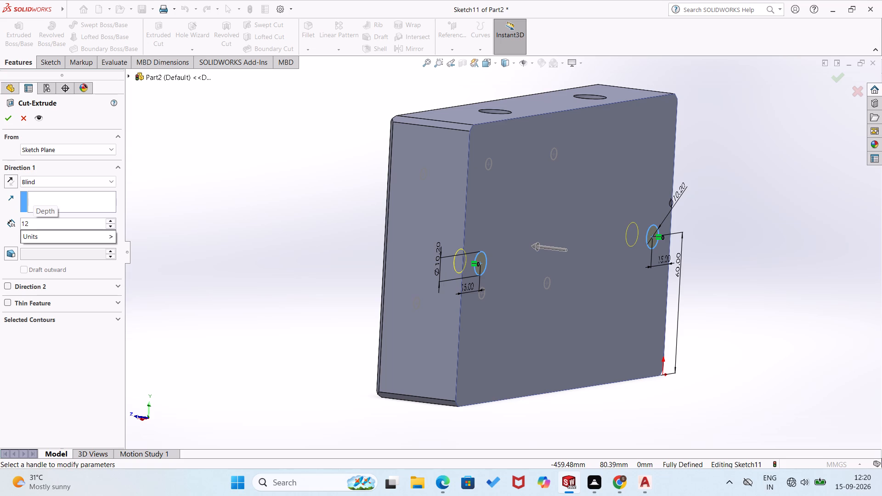
click(11, 122)
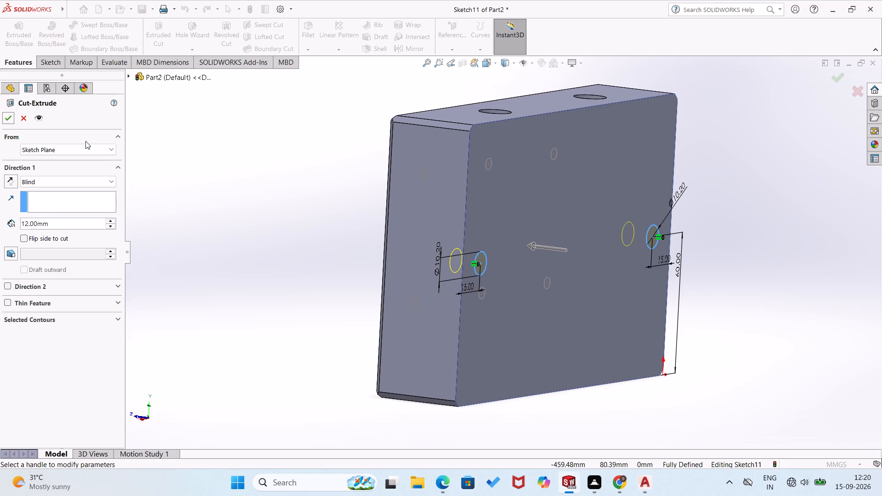
click(10, 118)
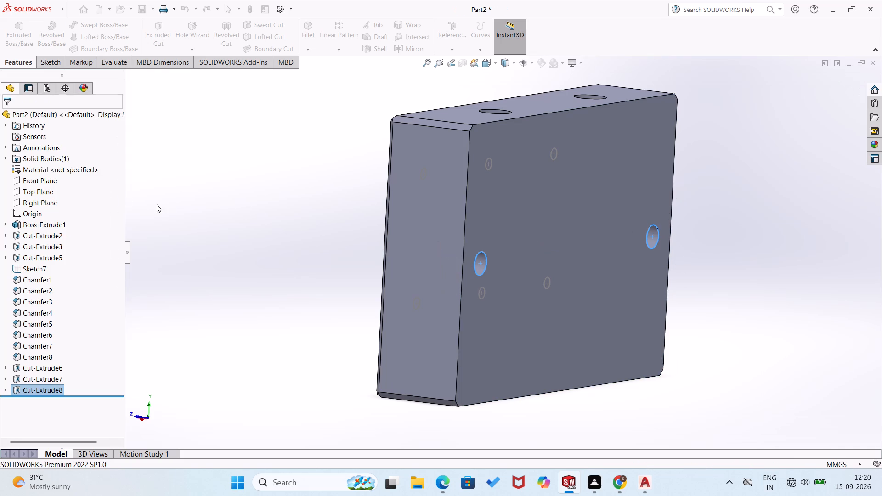
Examine the finished block from all sides, checking the back-face holes, the side holes and the six stepped round pockets.
middle_drag(164, 232, 99, 246)
middle_drag(166, 210, 149, 402)
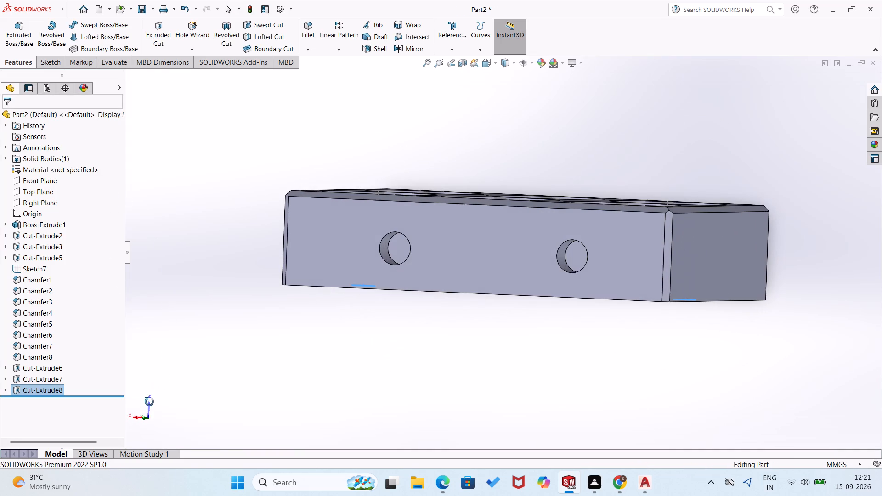
middle_drag(149, 402, 146, 408)
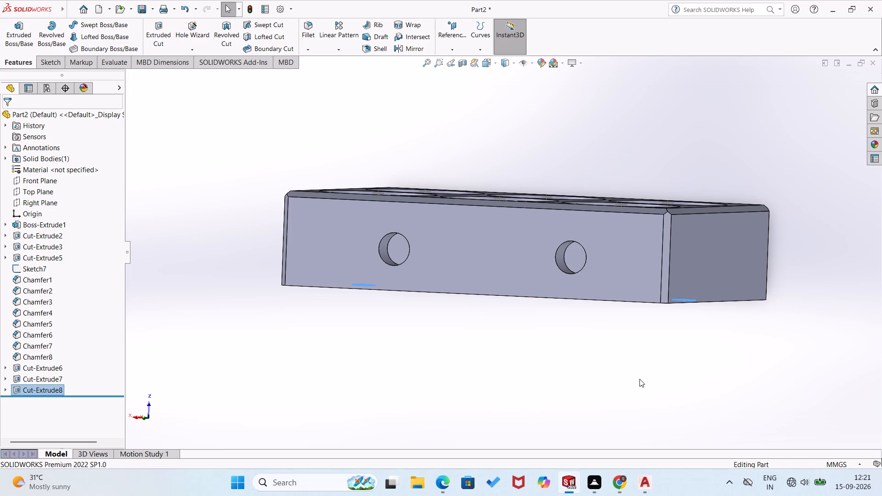
middle_drag(647, 371, 673, 347)
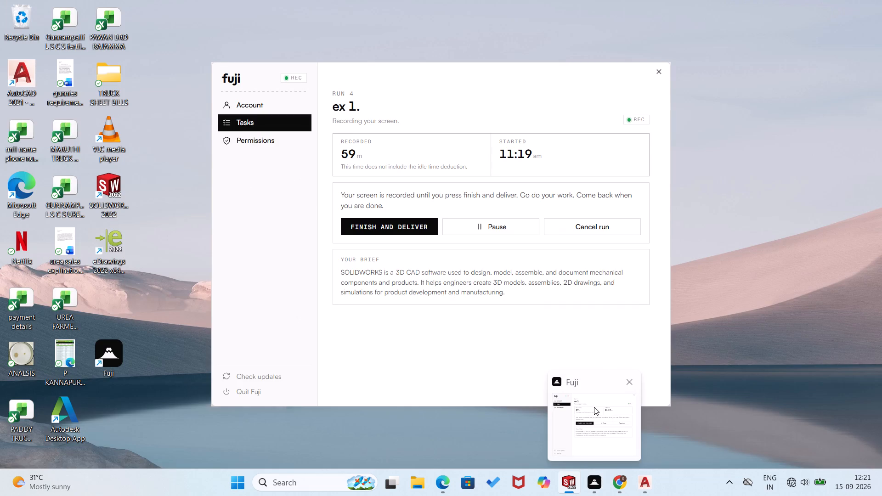
middle_drag(701, 353, 688, 401)
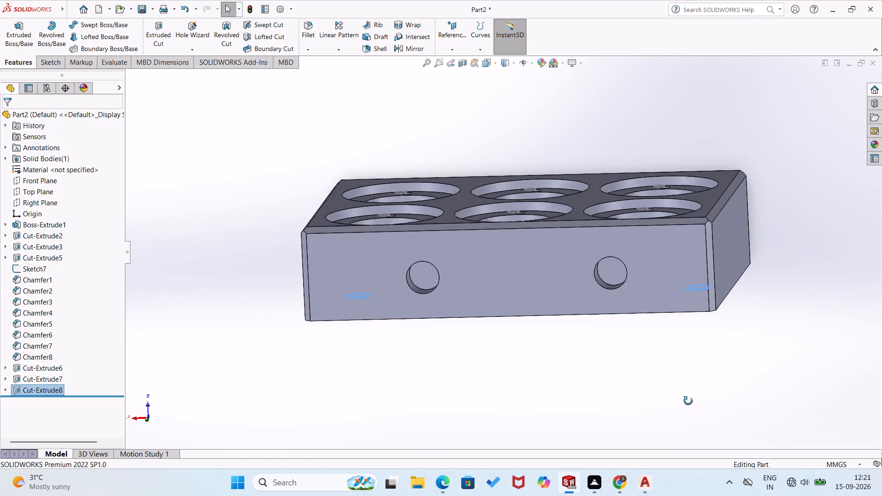
middle_drag(688, 401, 668, 450)
middle_drag(726, 275, 758, 355)
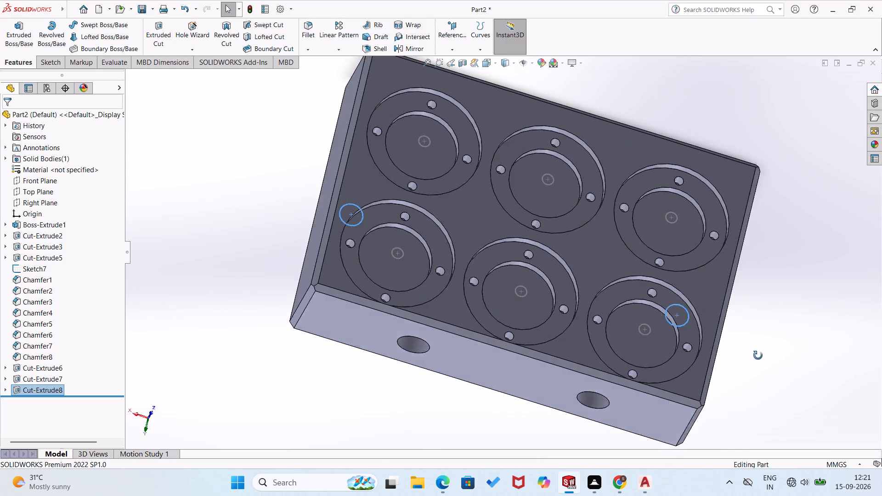
middle_drag(758, 355, 835, 286)
scroll(835, 286, up, 1)
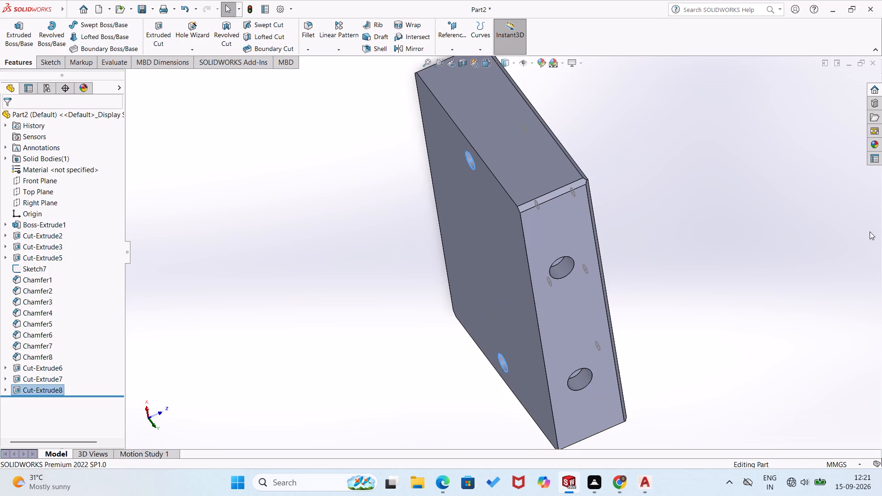
middle_drag(788, 267, 732, 303)
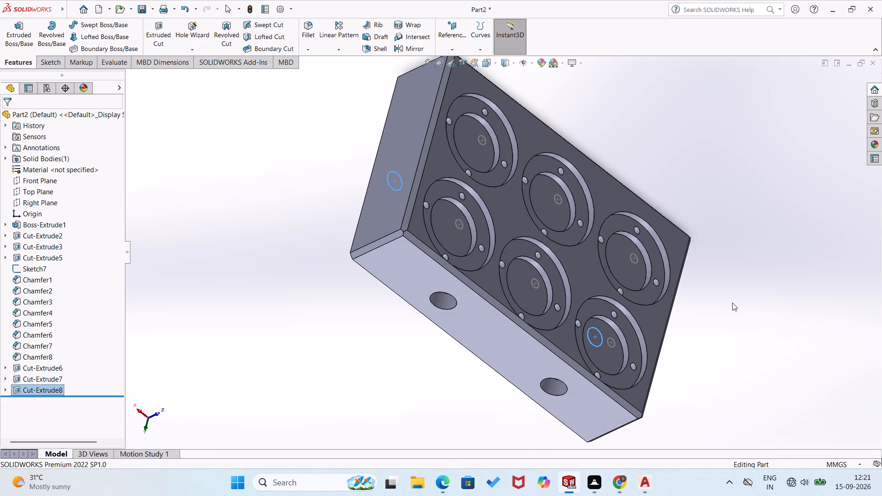
middle_drag(721, 345, 796, 236)
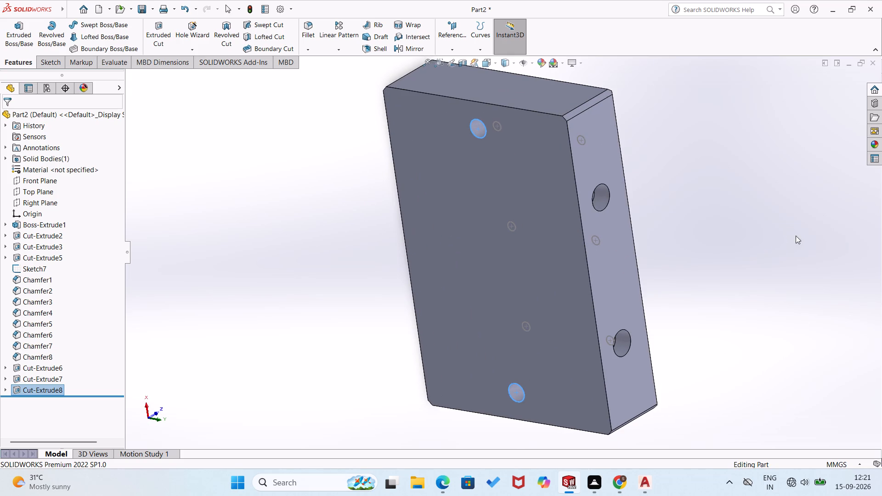
middle_drag(708, 310, 757, 298)
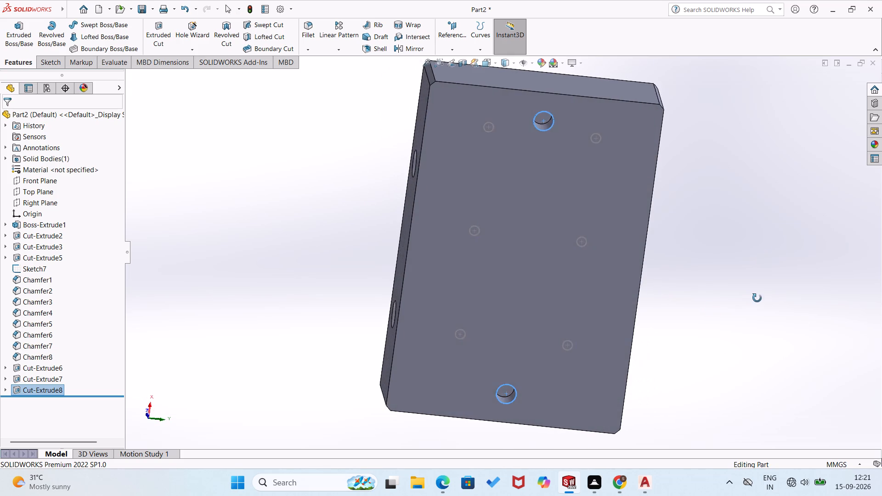
middle_drag(757, 298, 764, 296)
click(764, 296)
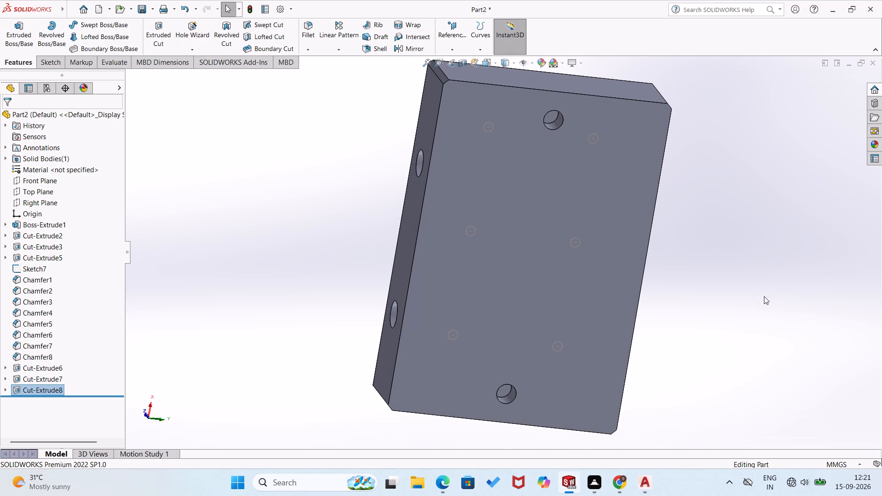
middle_drag(764, 296, 686, 345)
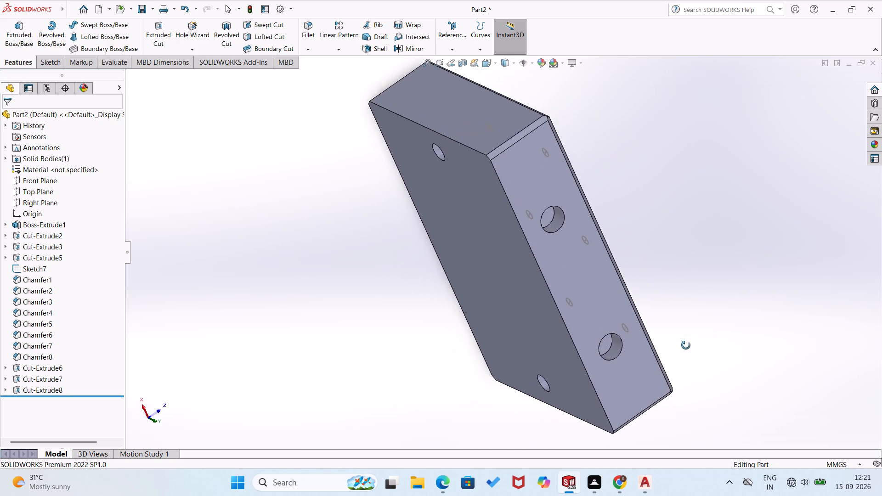
middle_drag(686, 345, 536, 395)
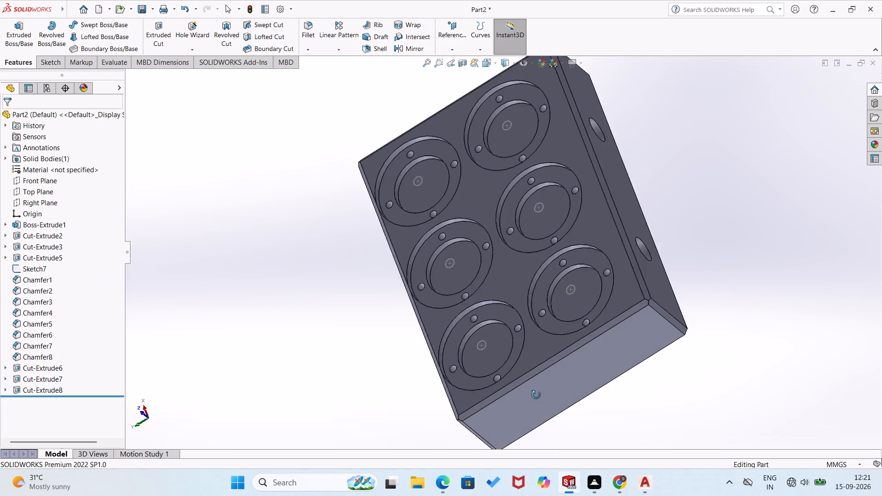
middle_drag(536, 395, 561, 427)
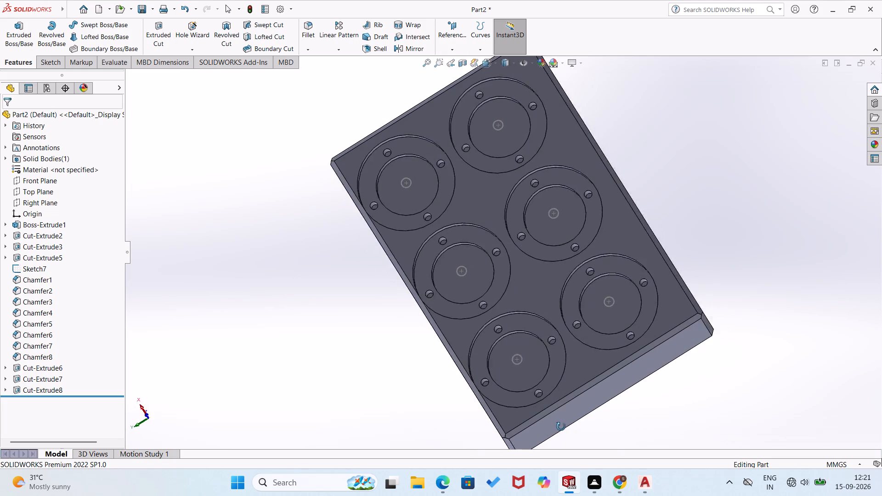
middle_drag(561, 427, 584, 440)
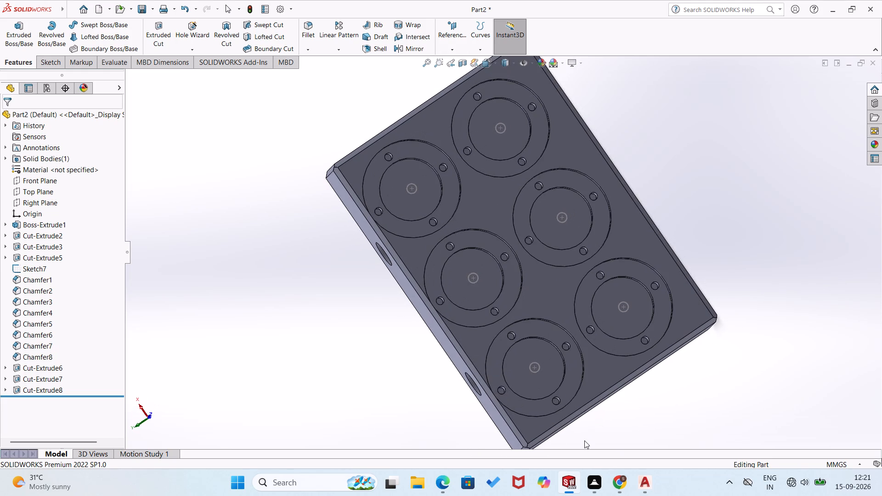
scroll(697, 445, up, 1)
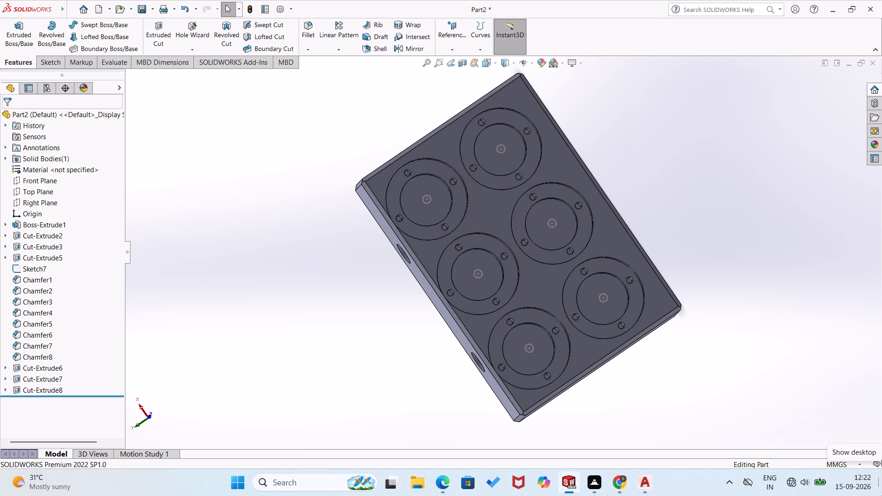
key(ctrl+8)
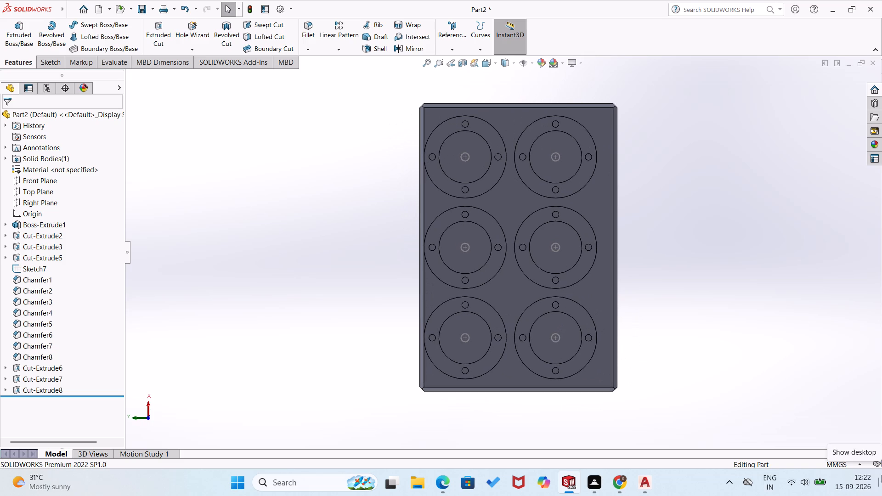
middle_drag(692, 321, 696, 306)
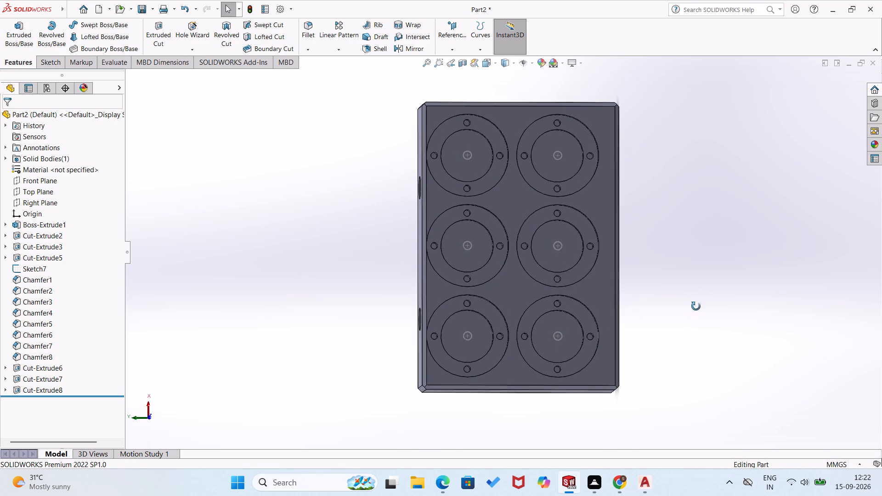
middle_drag(696, 306, 656, 377)
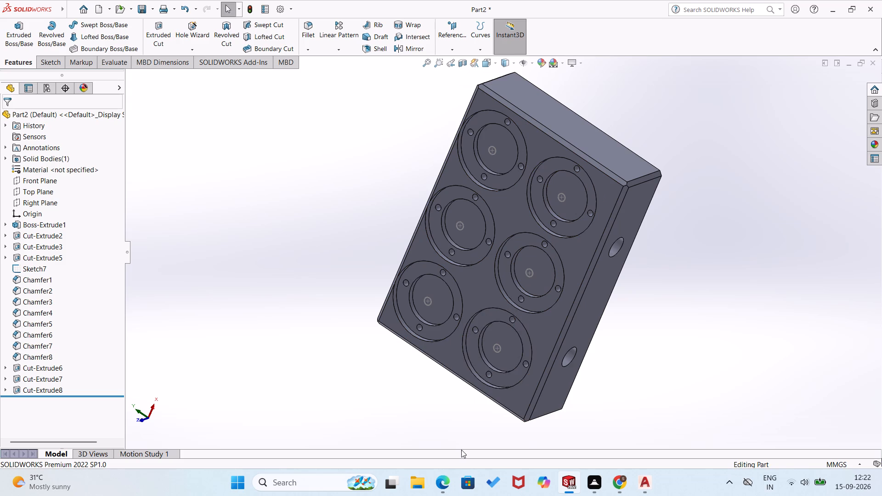
middle_drag(684, 409, 753, 342)
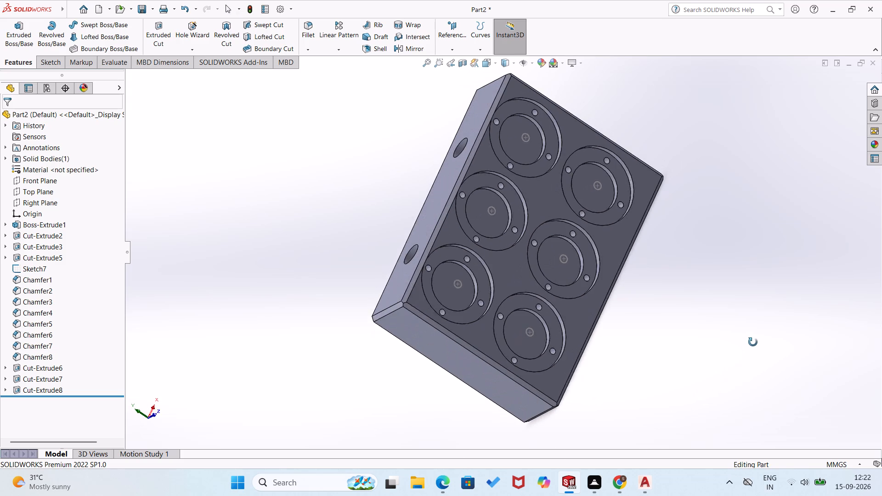
middle_drag(753, 342, 754, 340)
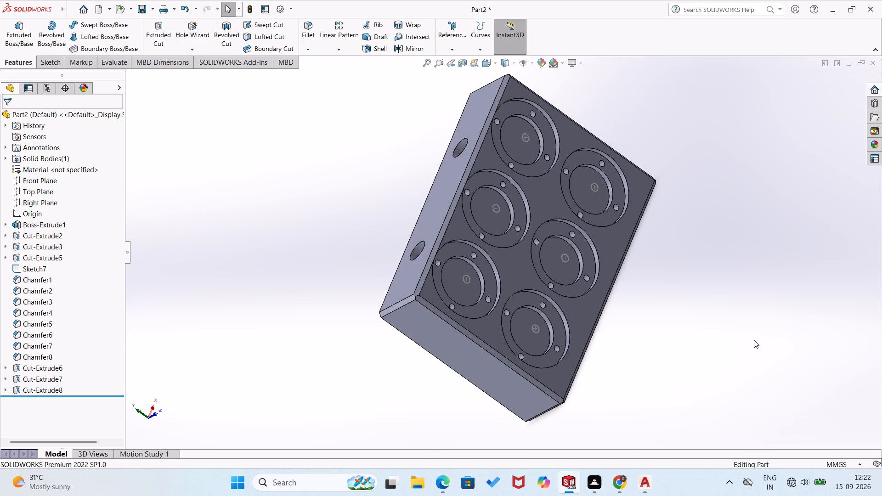
middle_drag(754, 340, 698, 390)
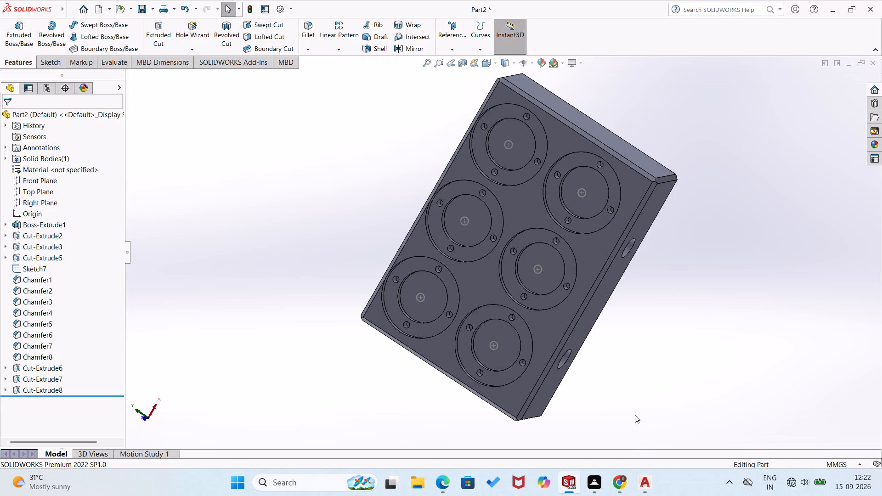
Save the part in the Documents folder as a SOLIDWORKS part named tuesday222.
key(ctrl+s)
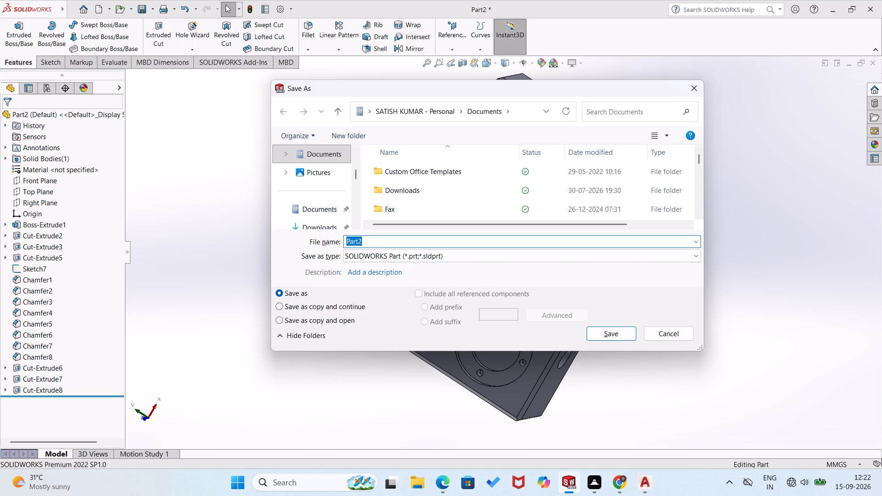
key(t)
text(uesday)
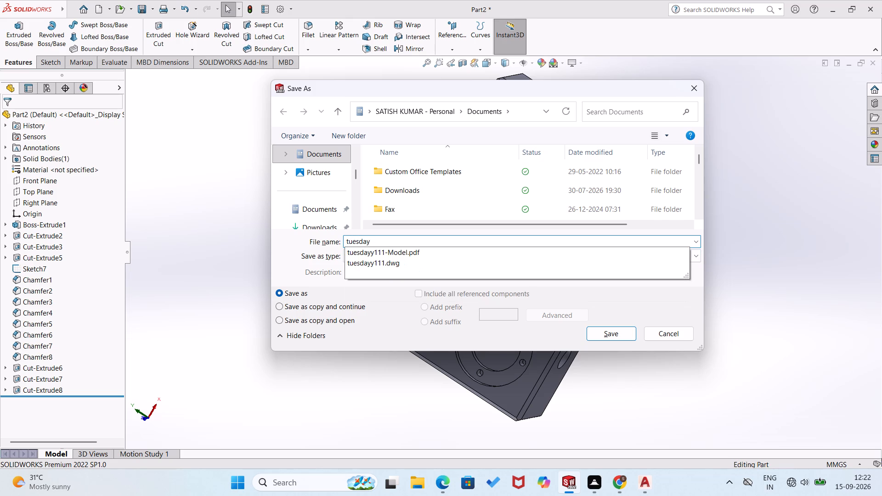
text(222)
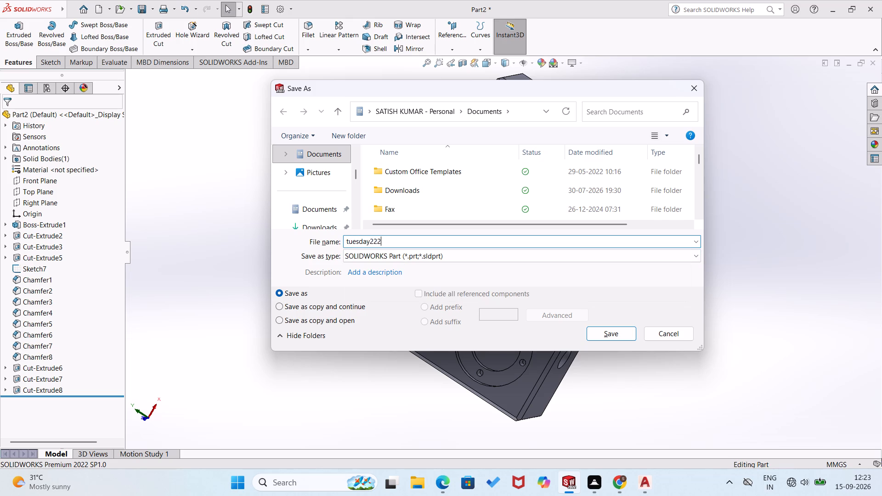
click(623, 335)
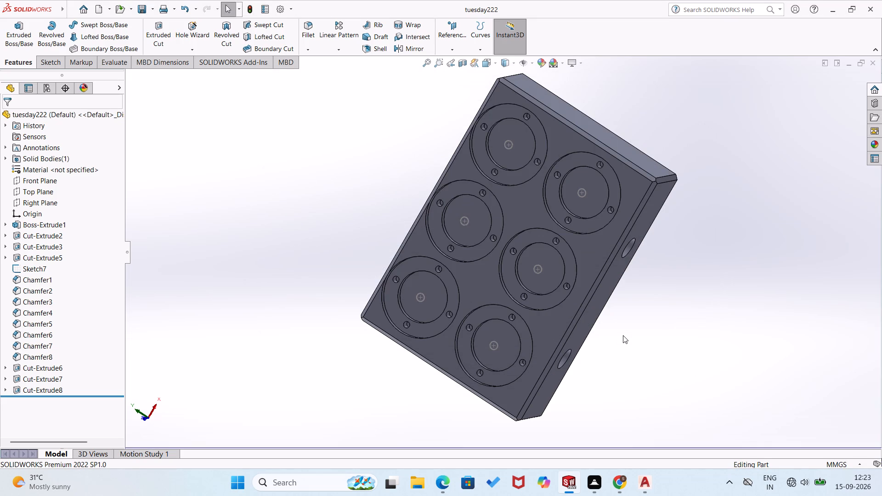